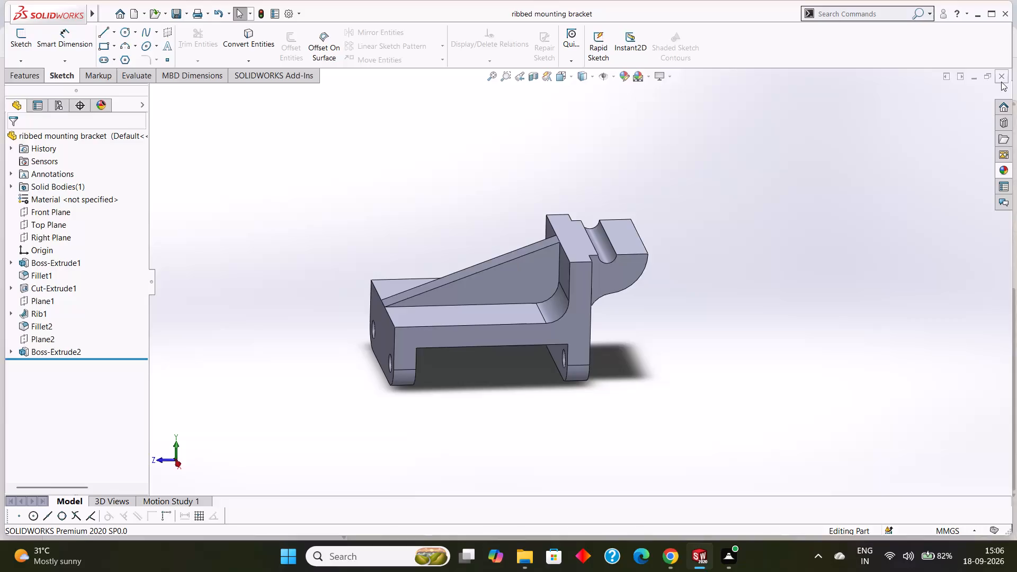
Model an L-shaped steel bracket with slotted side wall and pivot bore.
Close the ribbed mounting bracket document and create a new part document.
click(1001, 82)
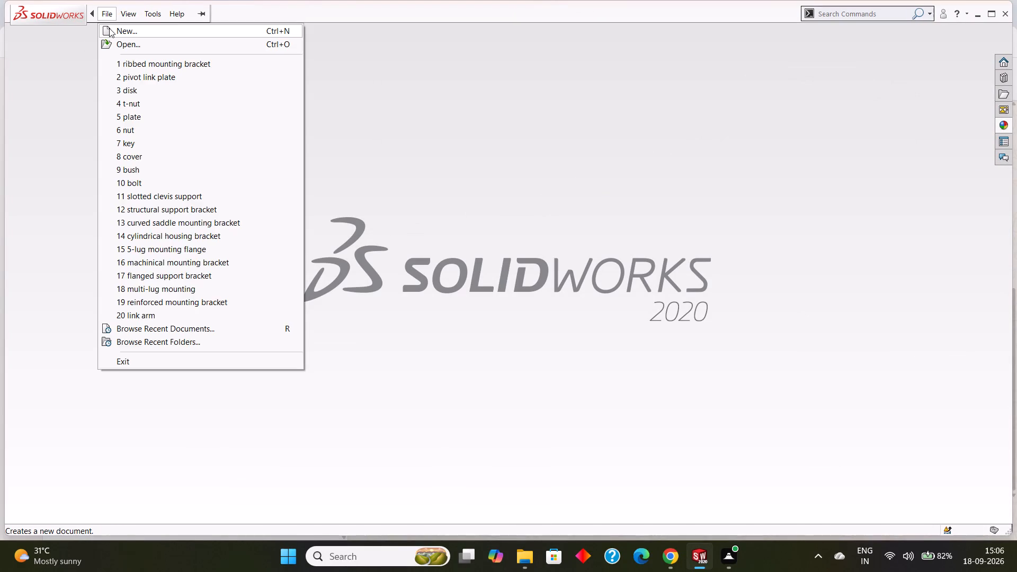
click(109, 28)
click(257, 253)
click(433, 414)
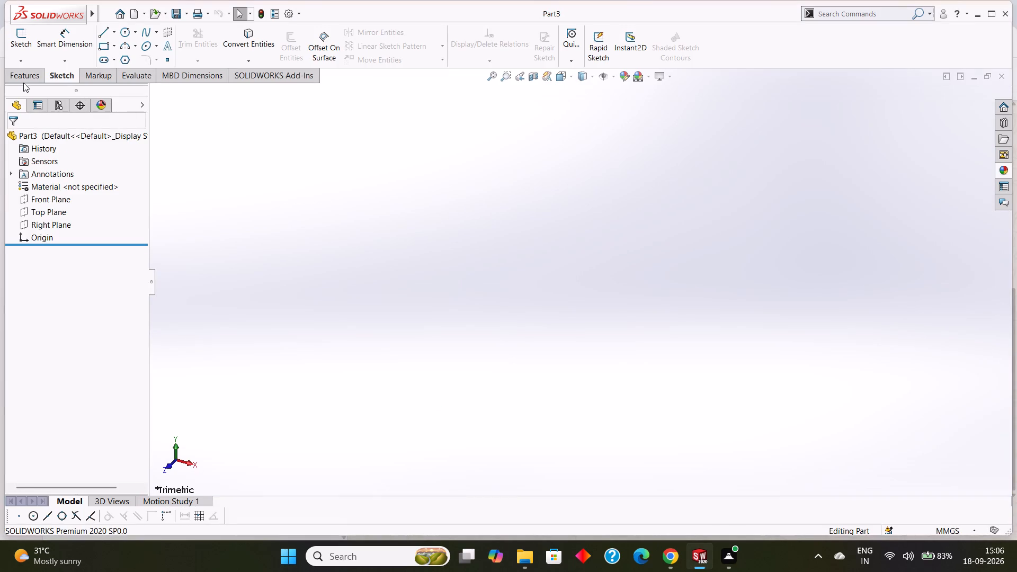
On the Right Plane, sketch connected lines from the origin: about 124 mm horizontal, about 87 mm upward, and about 27 mm back horizontally.
click(51, 225)
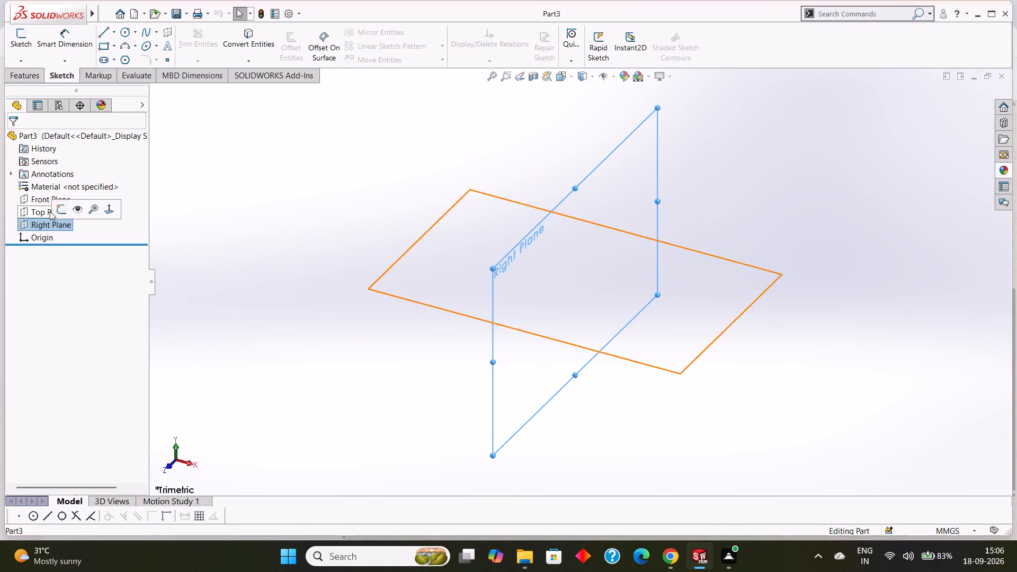
click(104, 32)
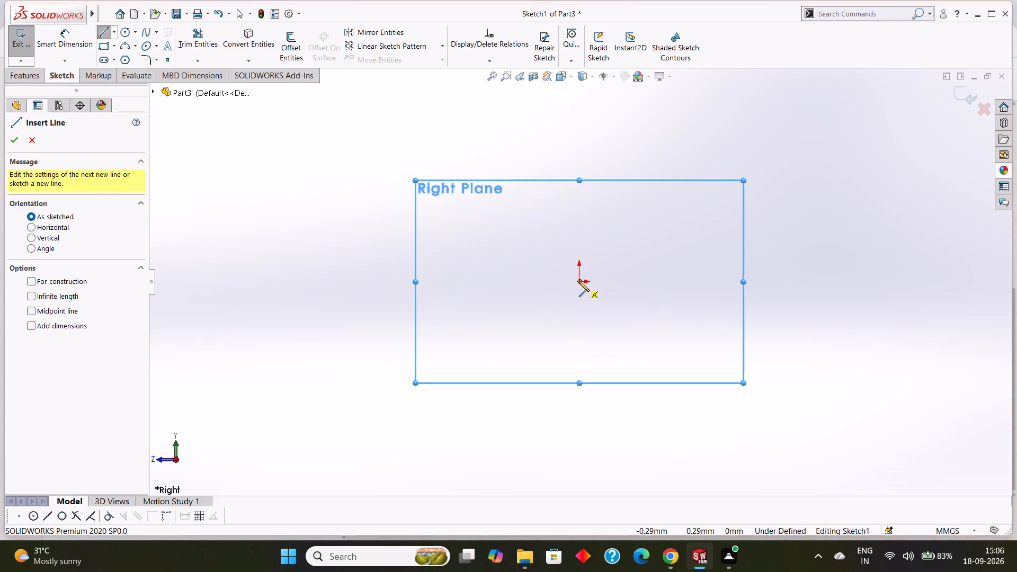
click(579, 281)
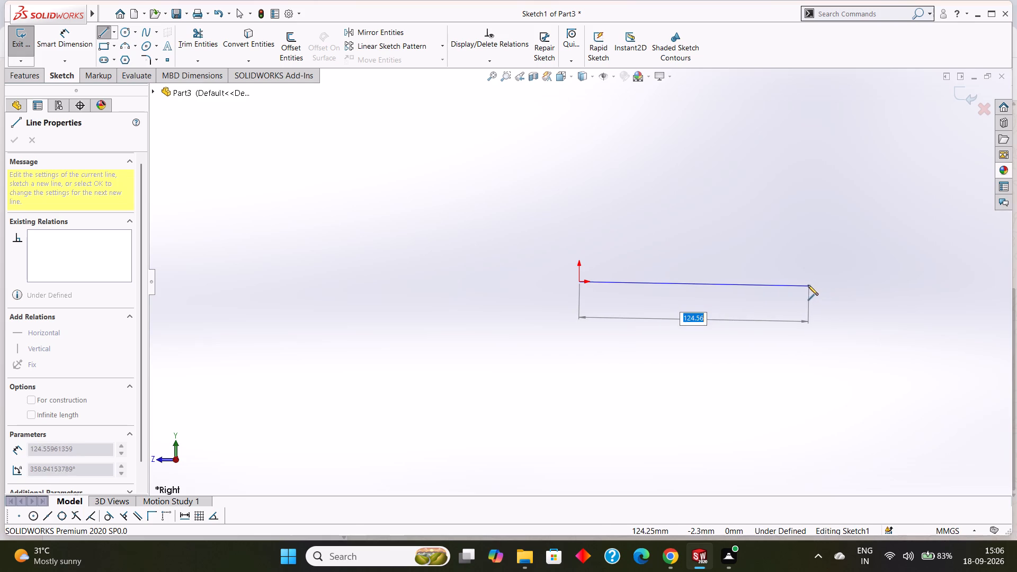
click(807, 283)
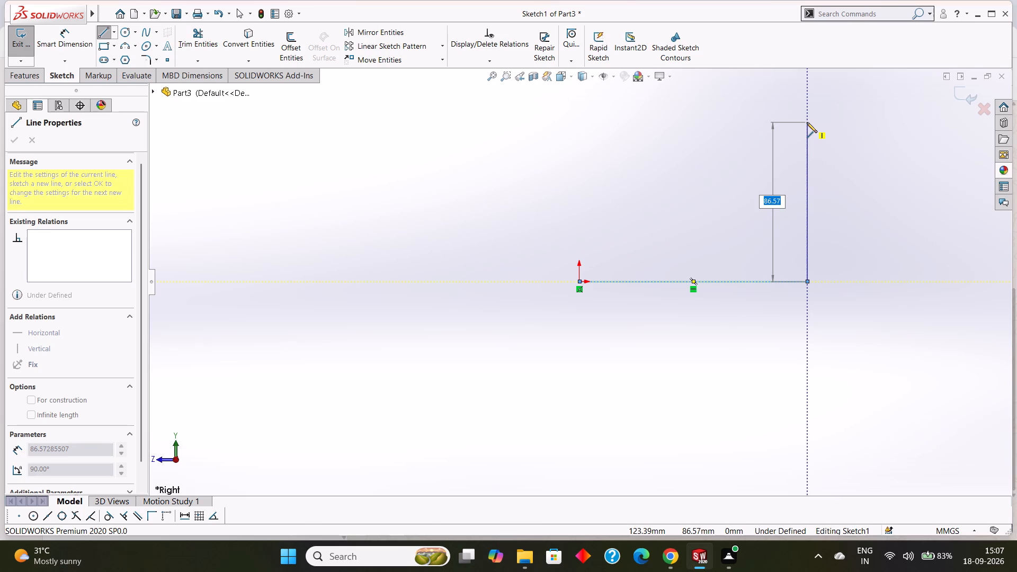
click(807, 122)
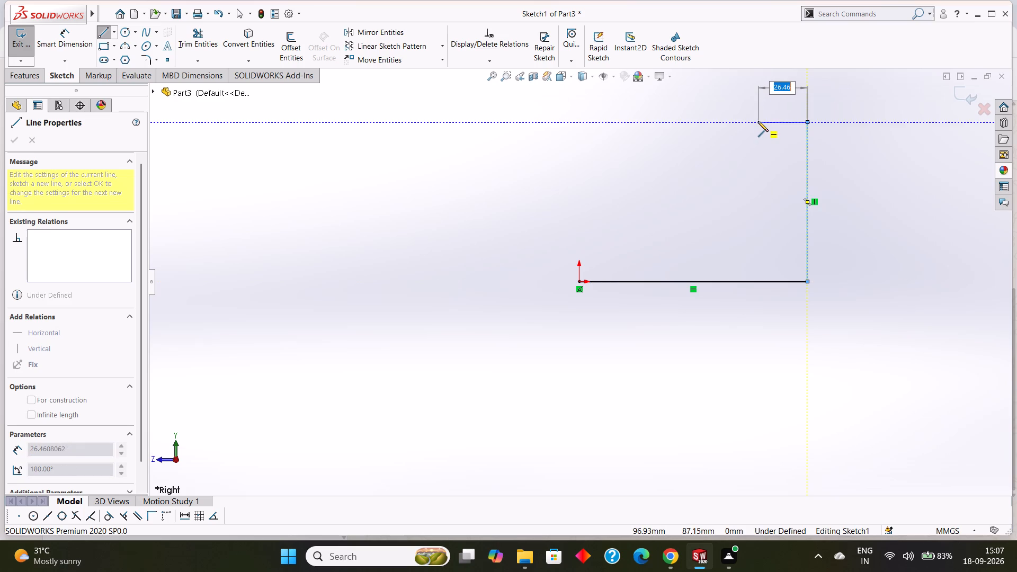
click(758, 121)
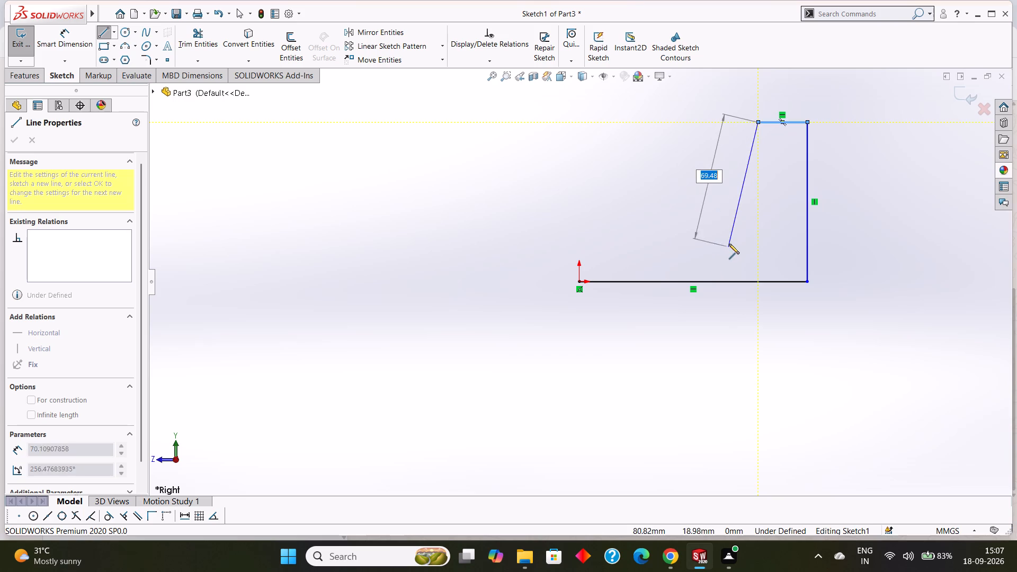
right_click(750, 225)
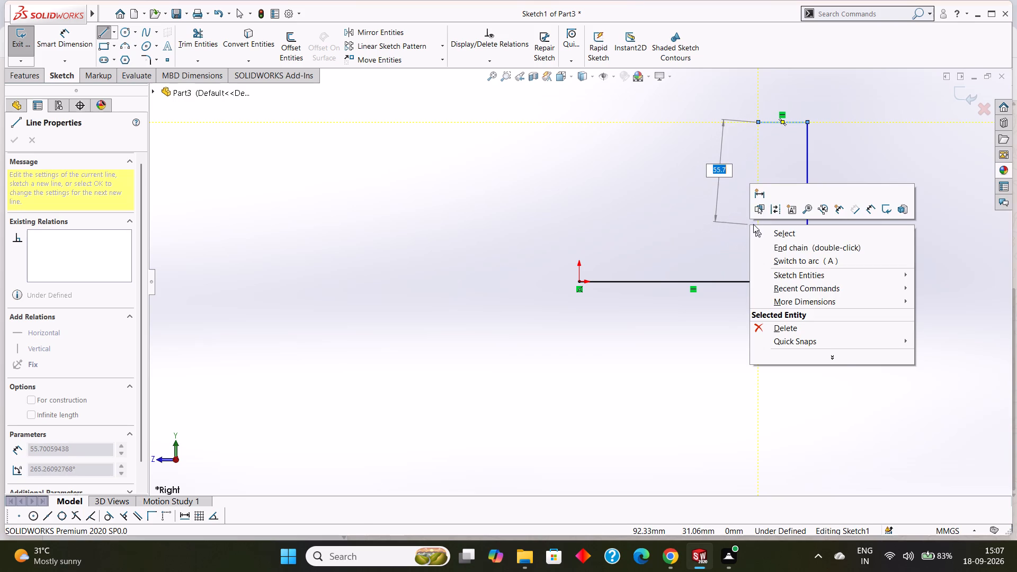
click(771, 230)
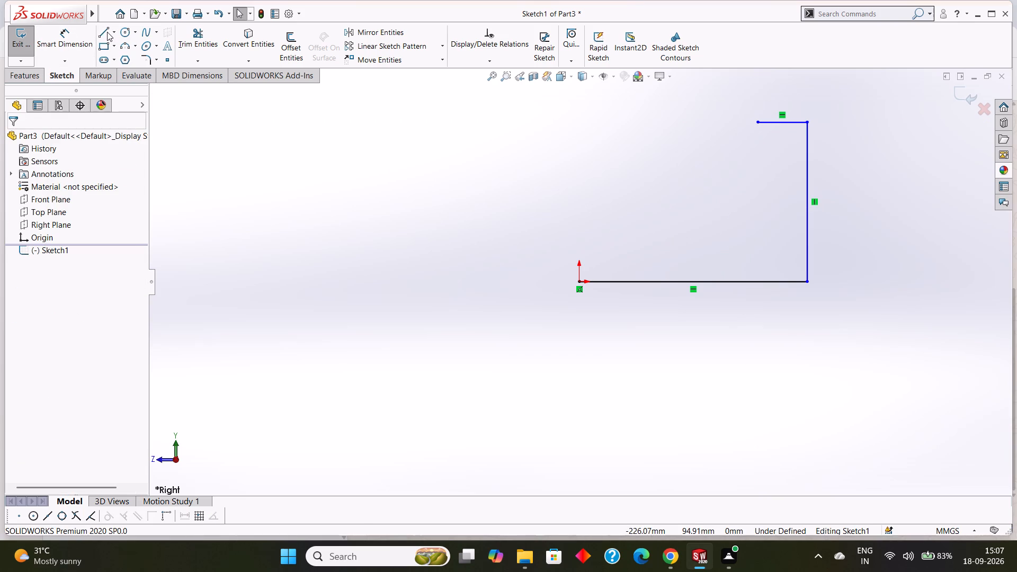
Close the L-shaped profile with lines about 18.6 mm up from the origin, about 97 mm across, and vertically to the top line's open end.
click(103, 32)
click(578, 283)
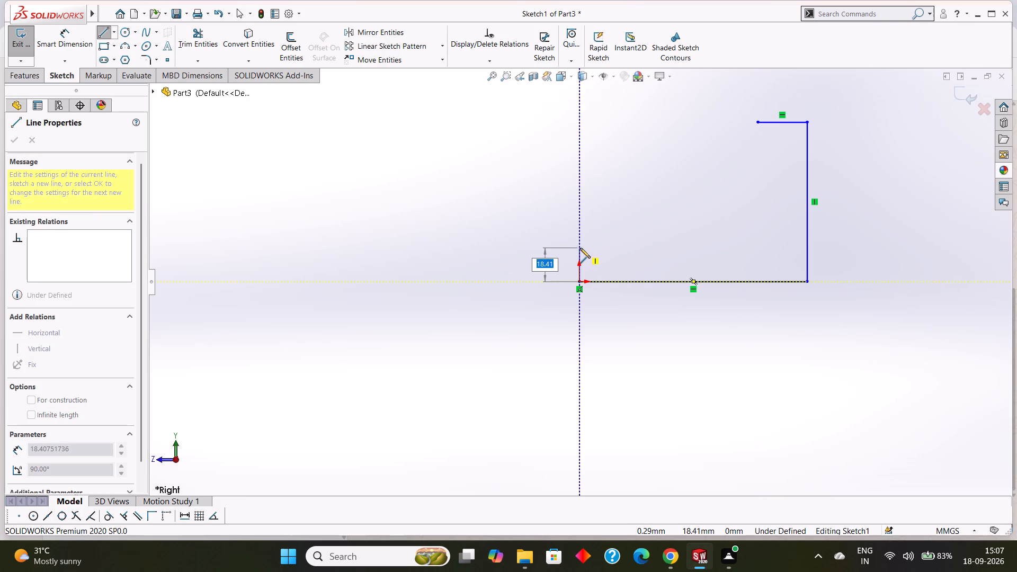
click(580, 248)
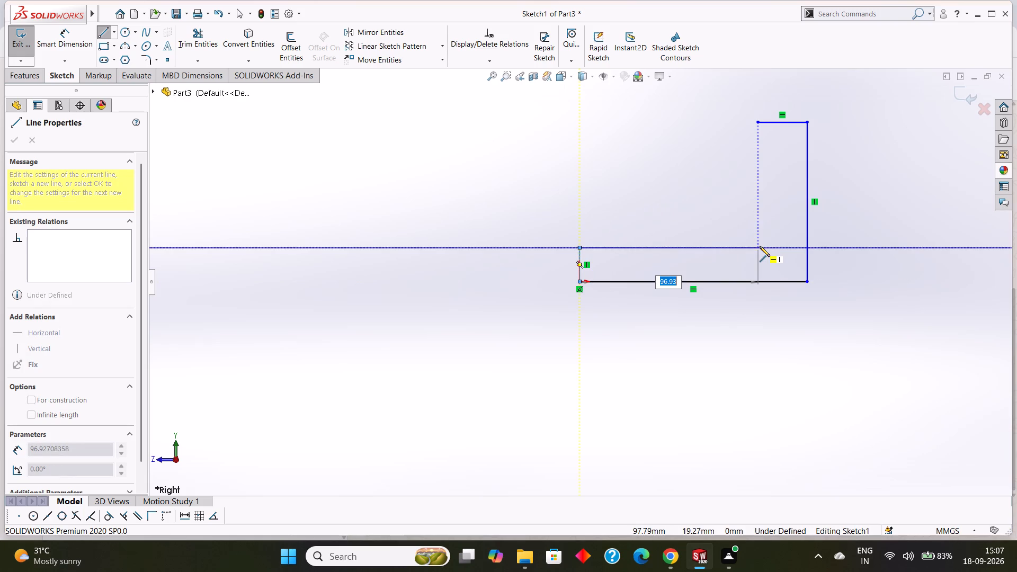
click(760, 246)
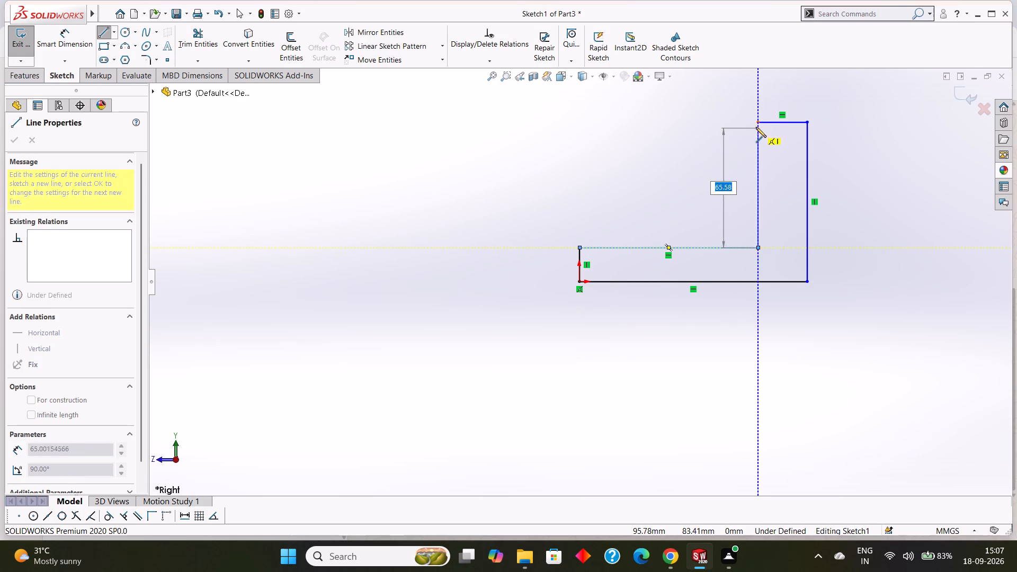
click(756, 121)
right_click(643, 144)
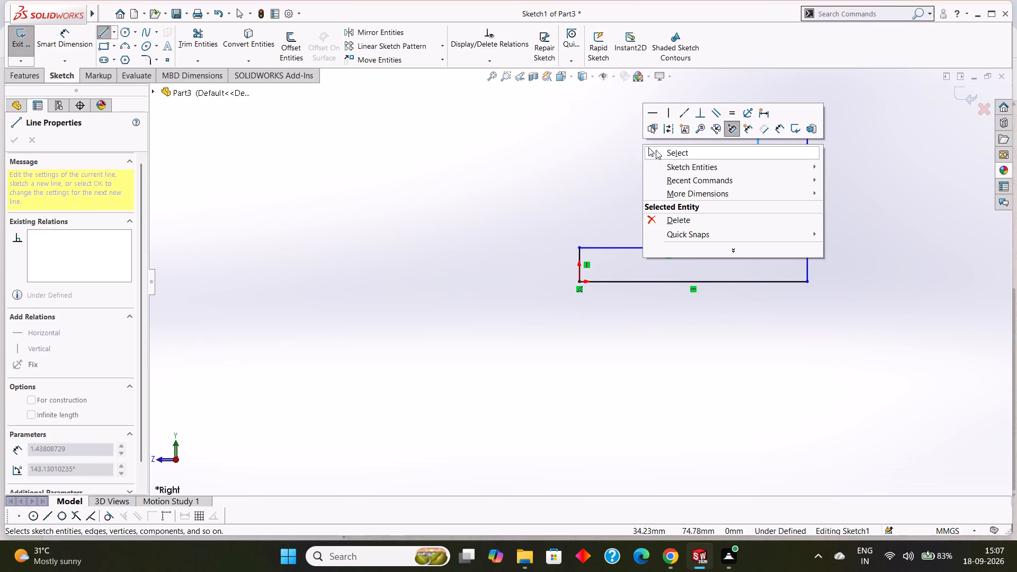
click(672, 153)
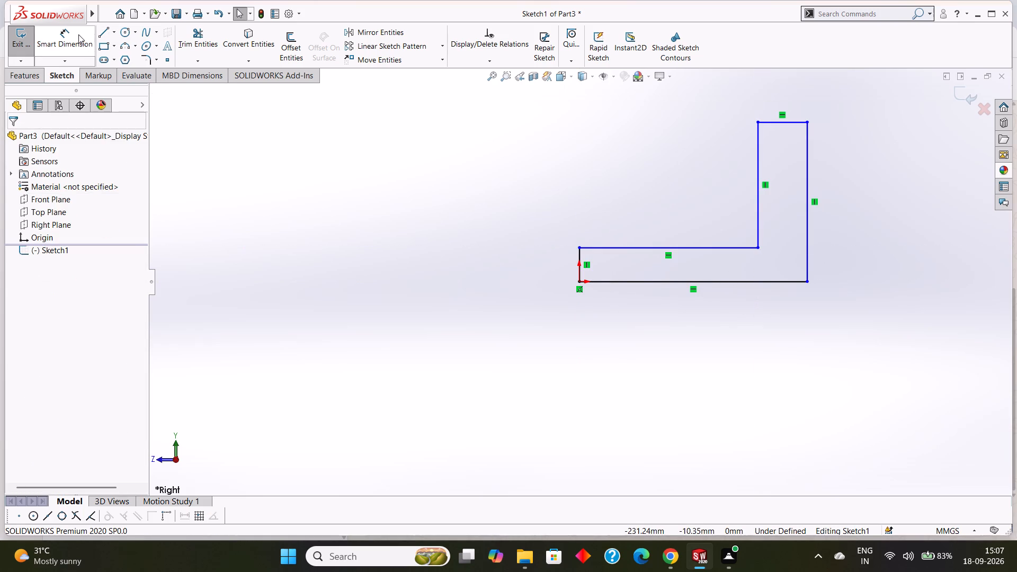
Dimension the L profile's bottom line to 125 mm and its outer vertical line to 83 mm.
click(78, 34)
click(648, 282)
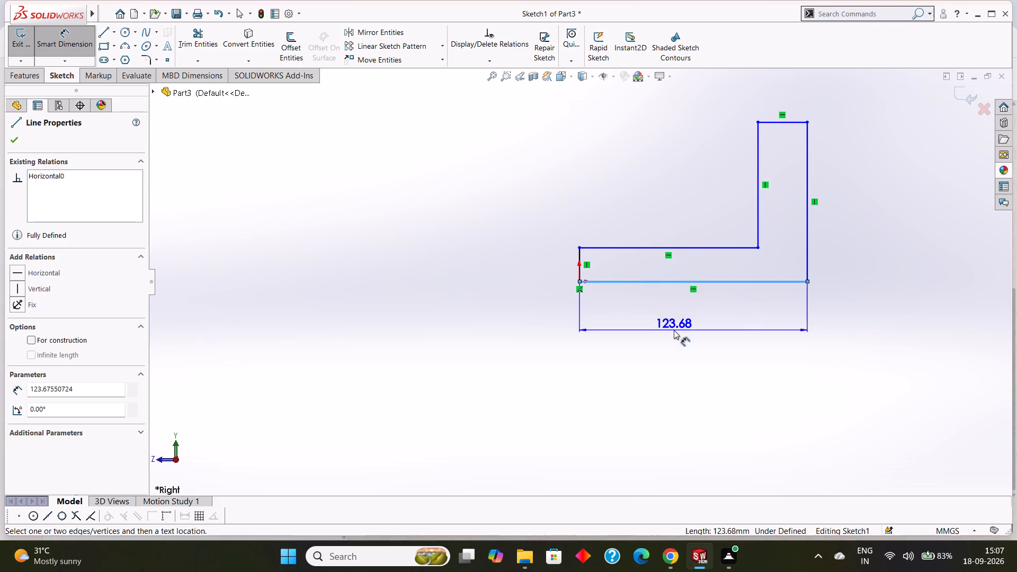
click(674, 332)
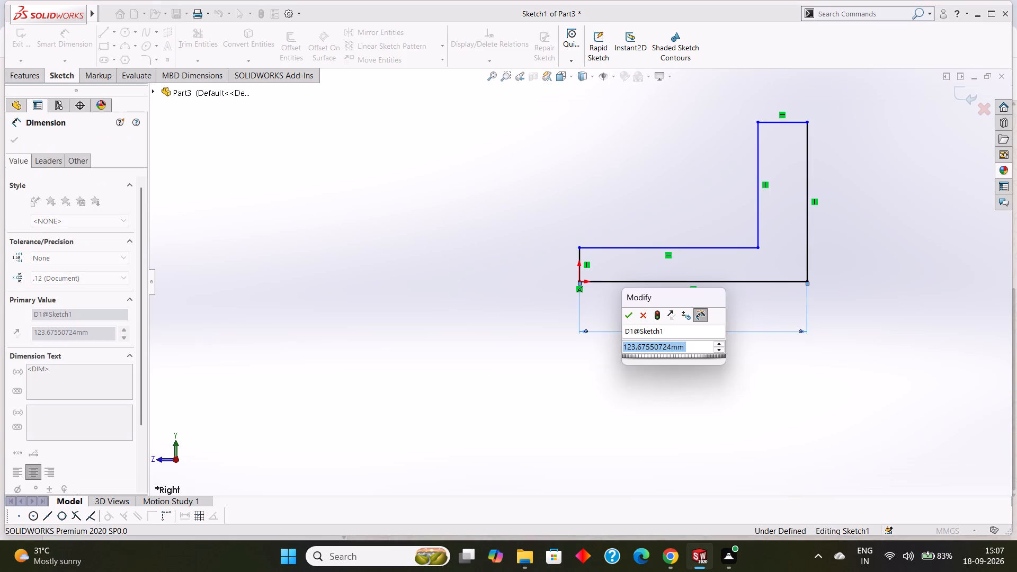
text(125)
key(Return)
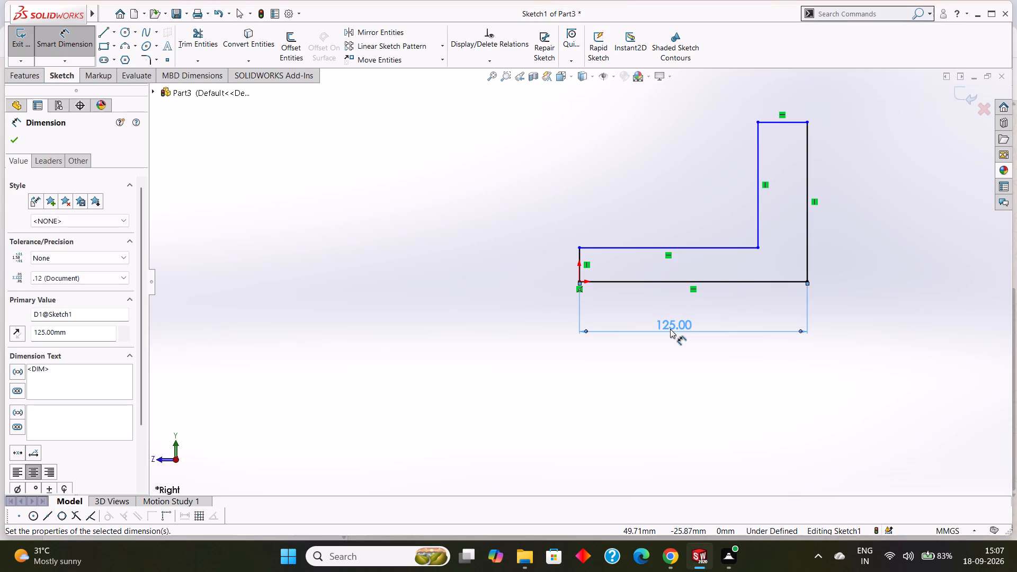
click(809, 157)
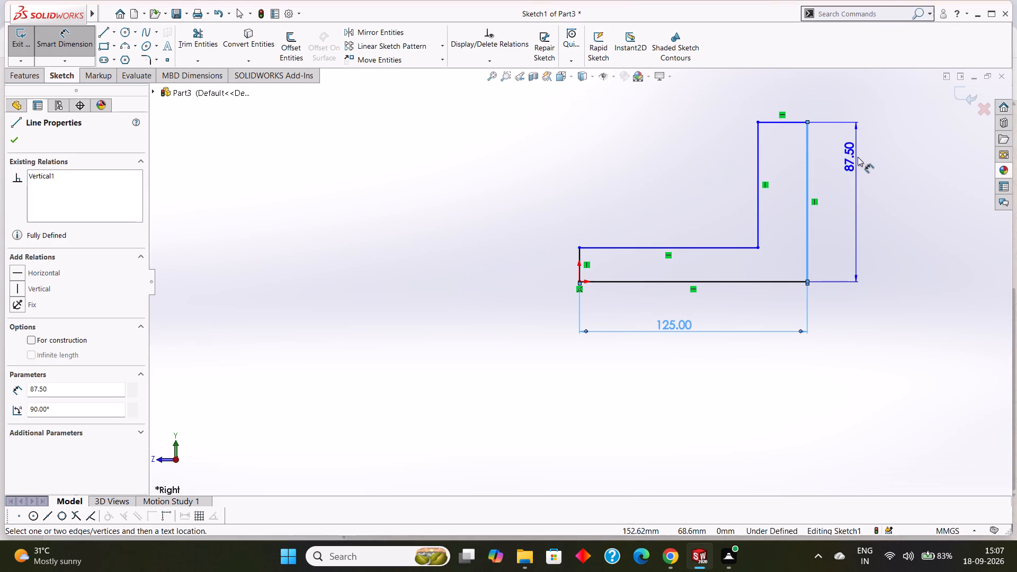
click(858, 157)
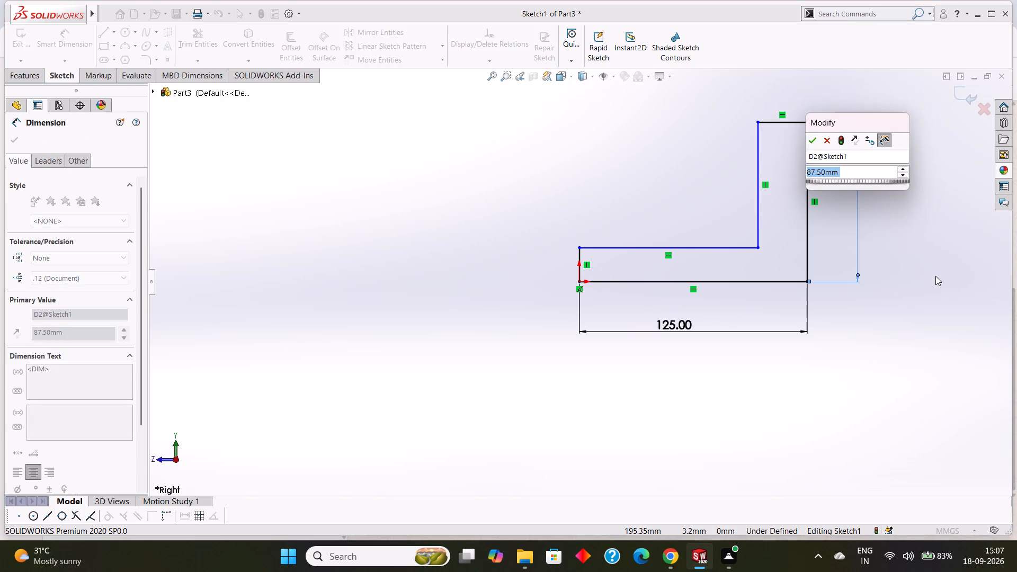
text(83)
key(Return)
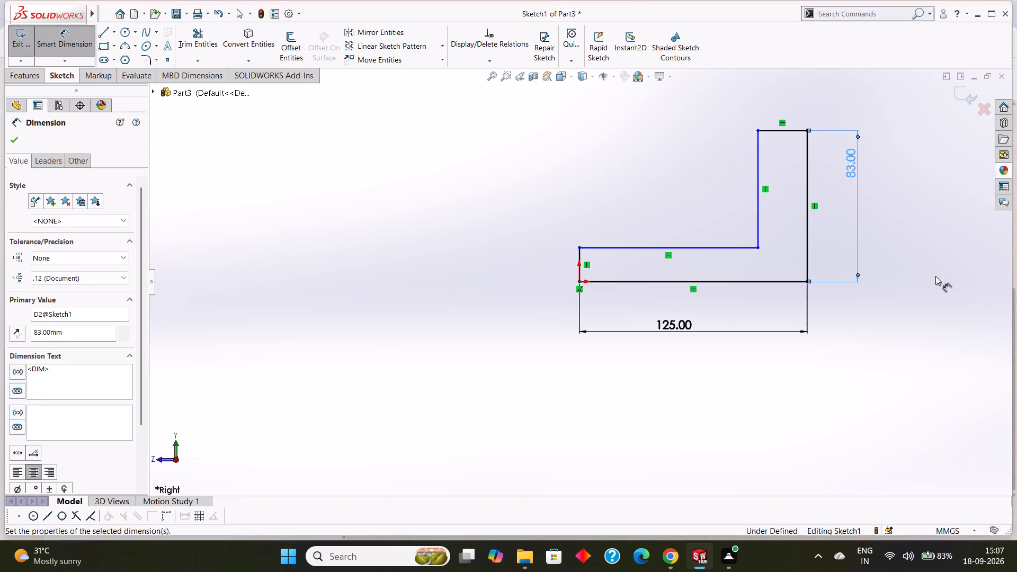
Dimension the L profile's top line to 25 mm and the short vertical end line at the origin to 10 mm.
click(775, 129)
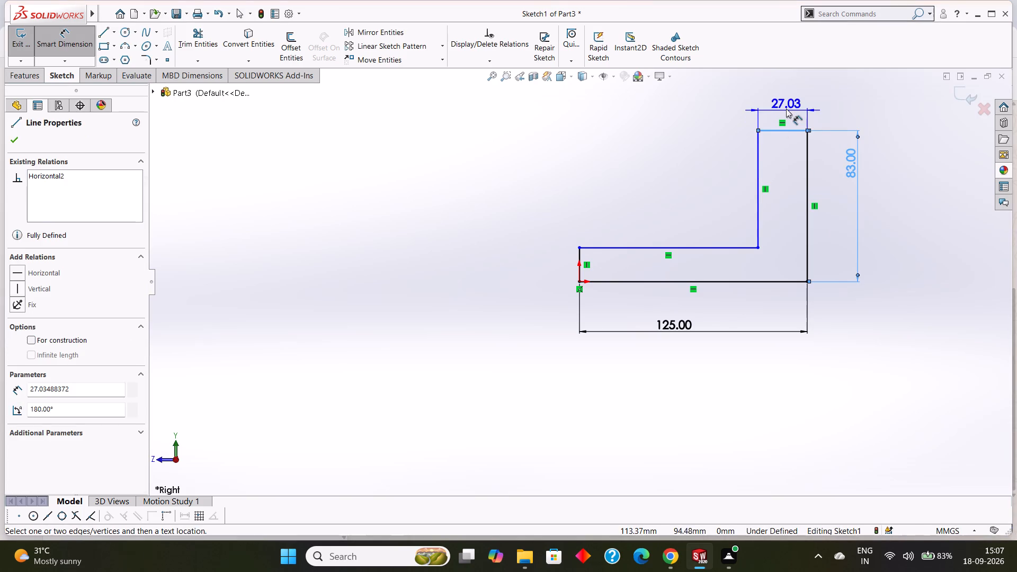
click(786, 105)
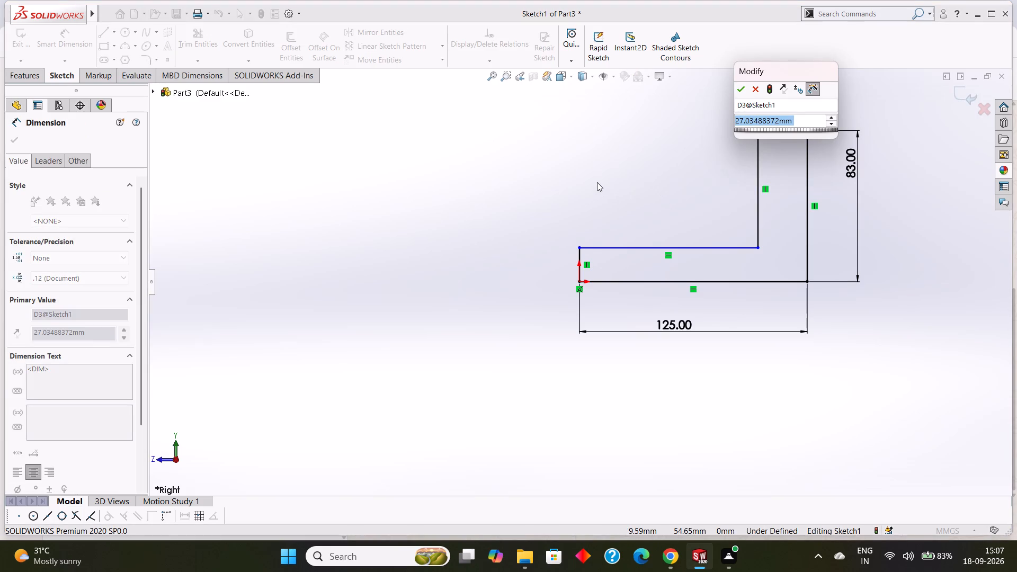
text(25)
key(Return)
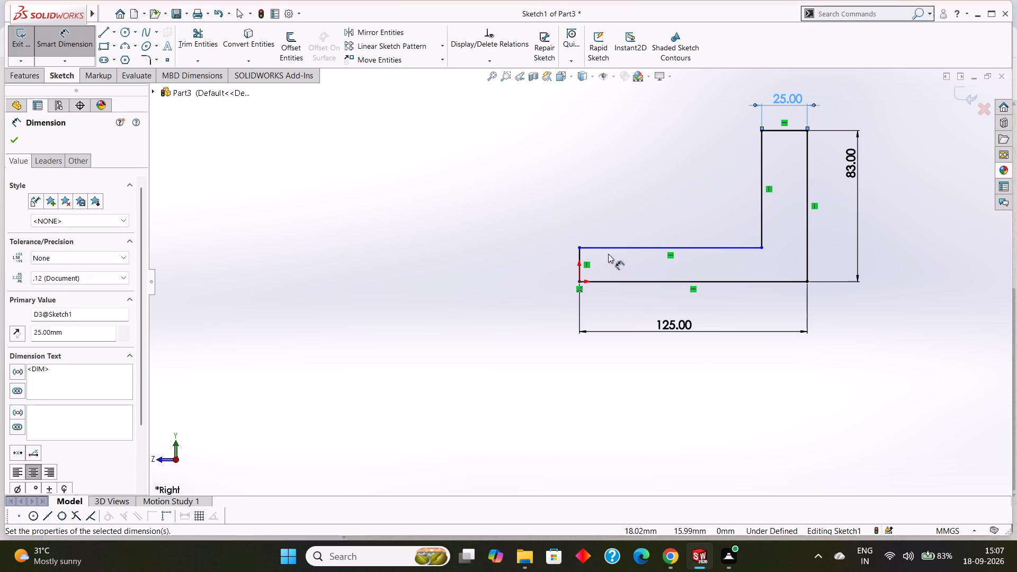
click(581, 253)
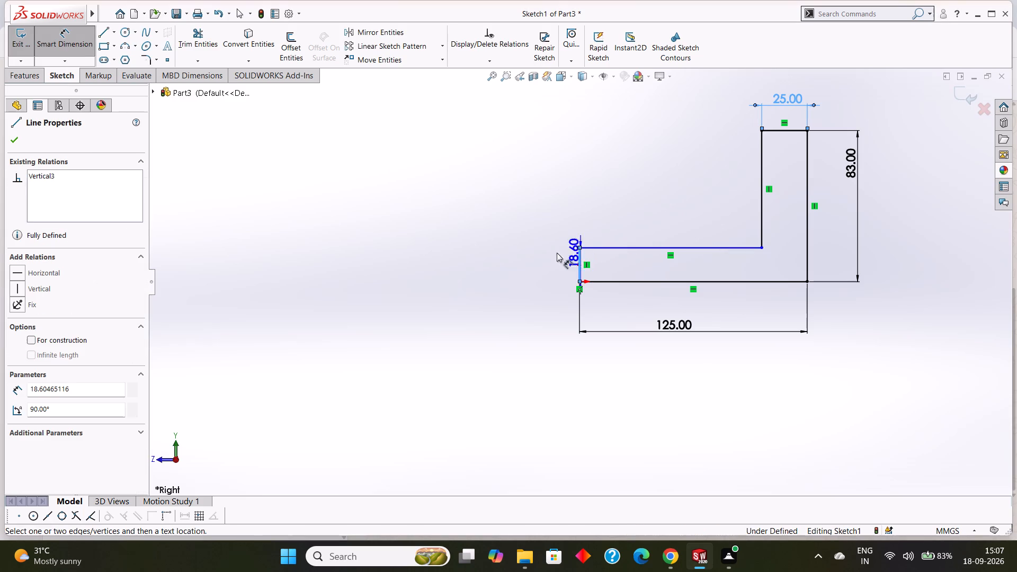
click(525, 249)
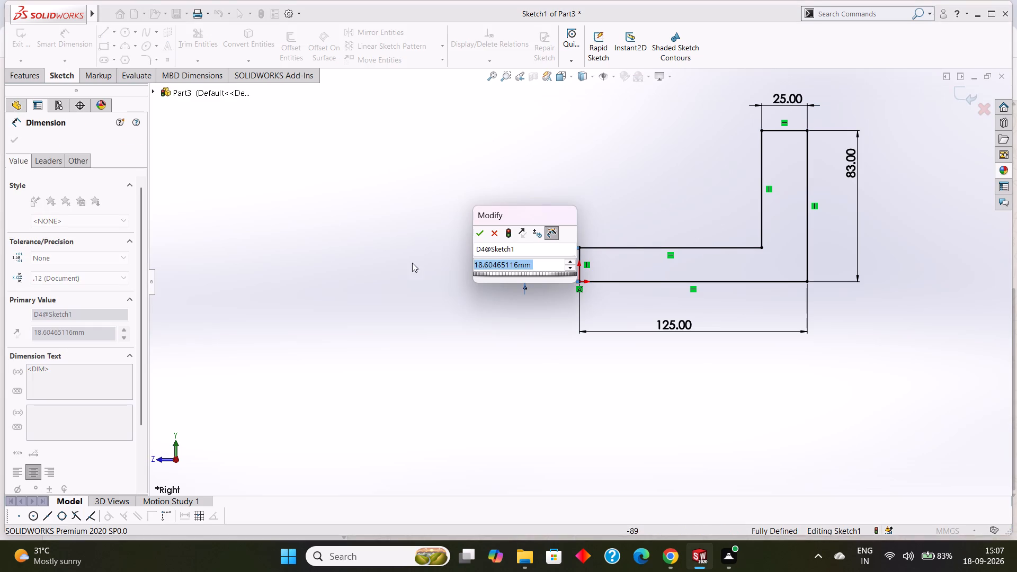
text(10)
key(Return)
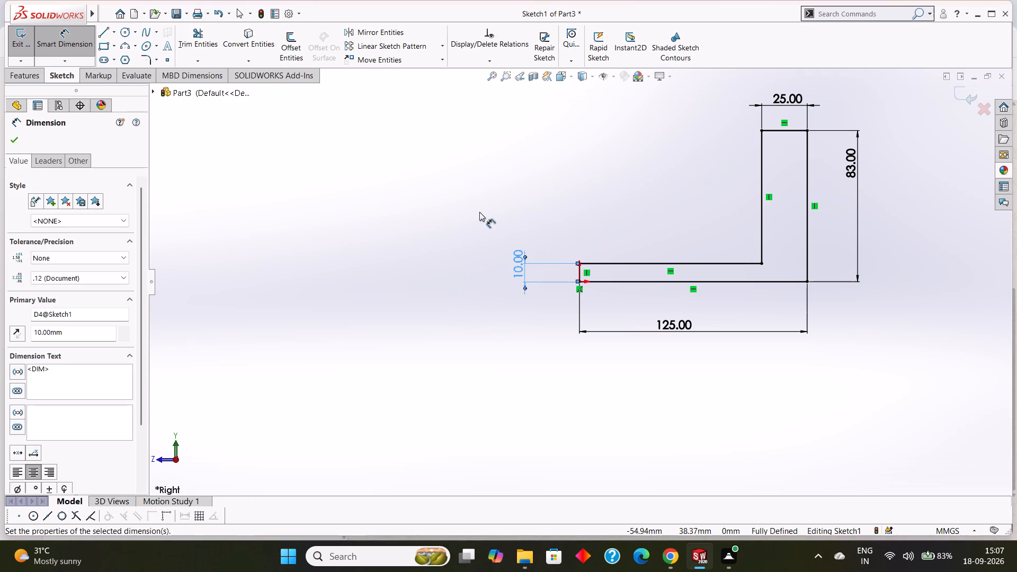
click(16, 138)
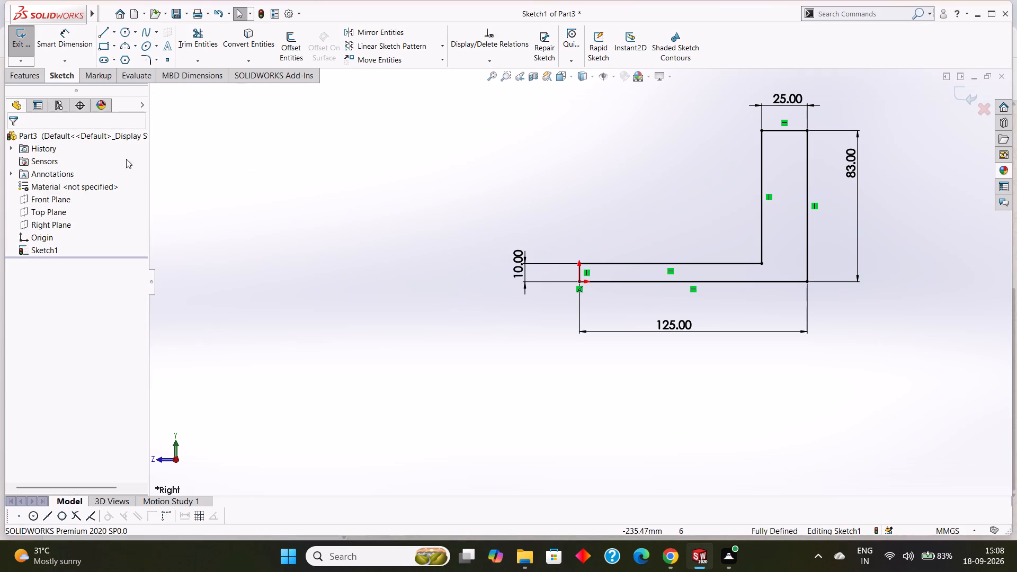
Extrude the L-shaped profile as a blind boss 38 mm deep.
click(20, 74)
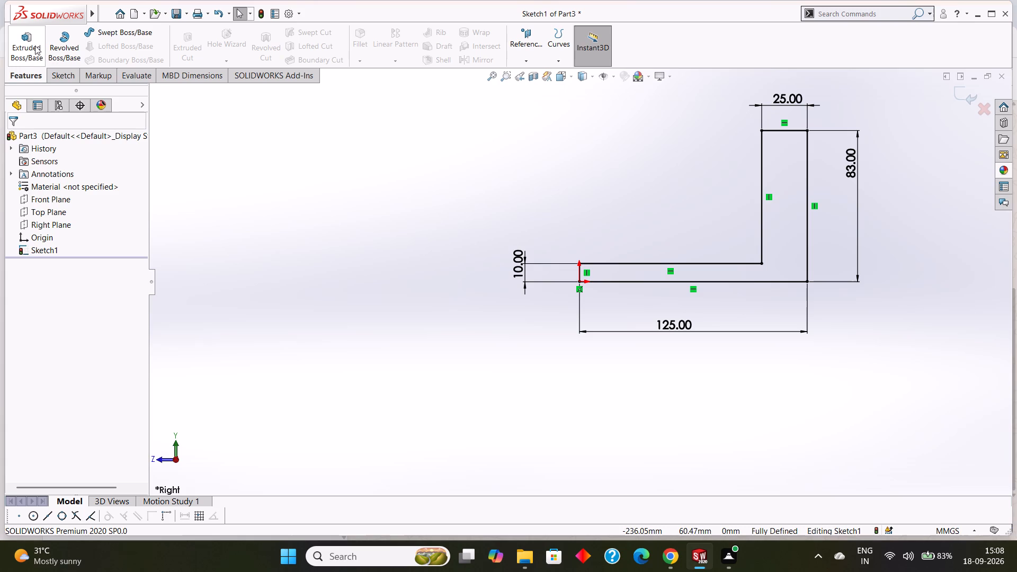
click(32, 43)
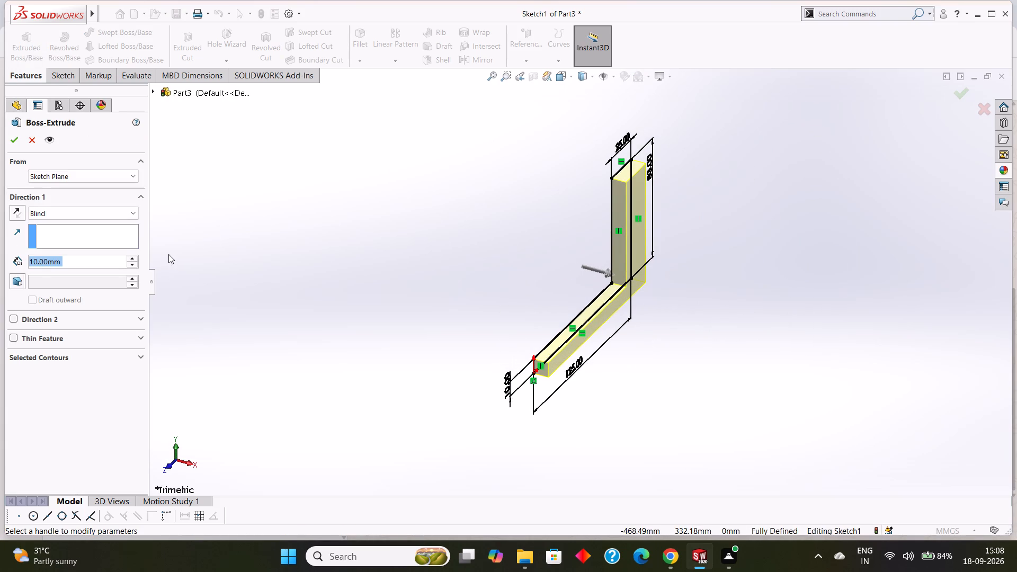
text(38)
key(Return)
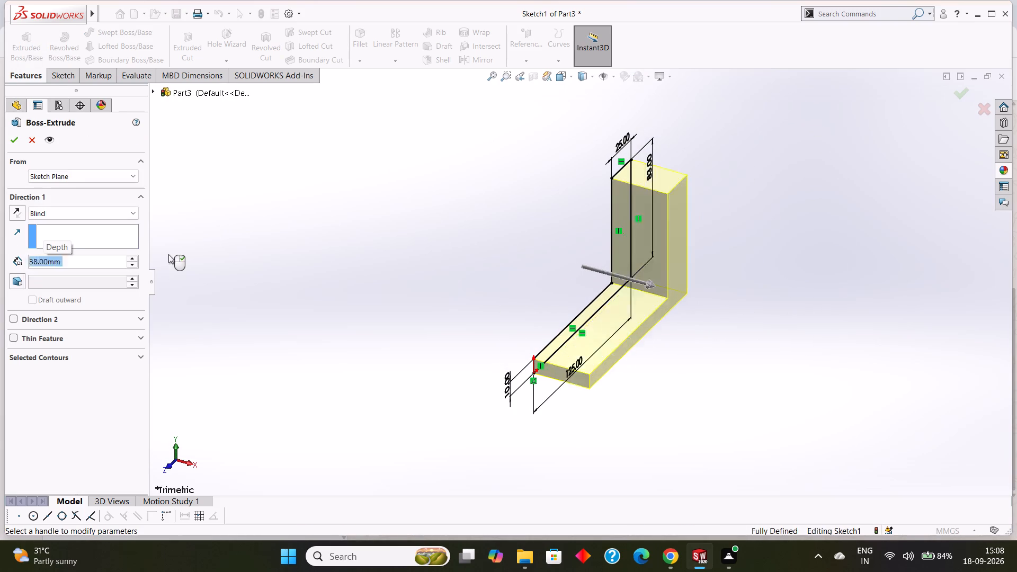
click(17, 142)
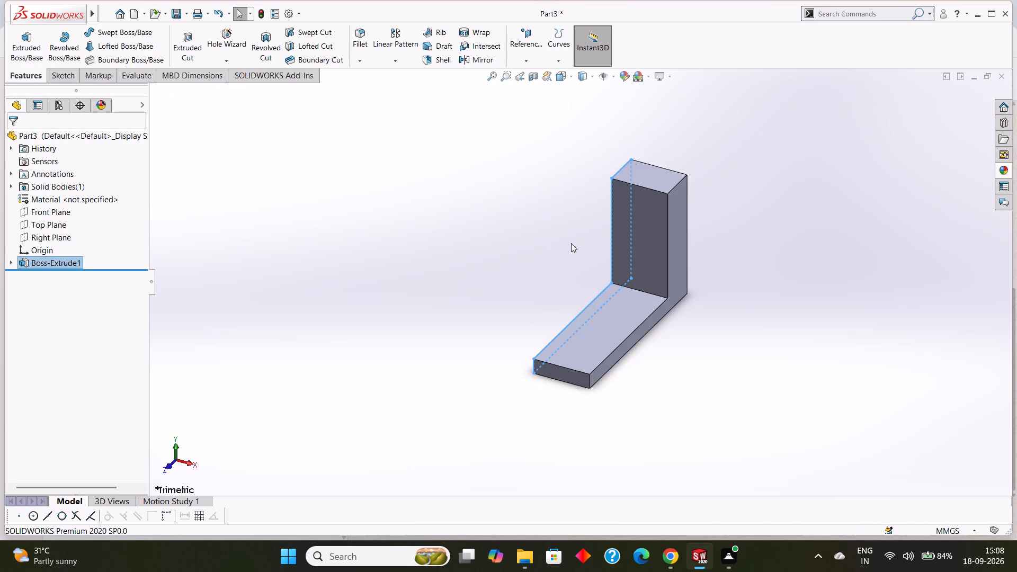
click(571, 243)
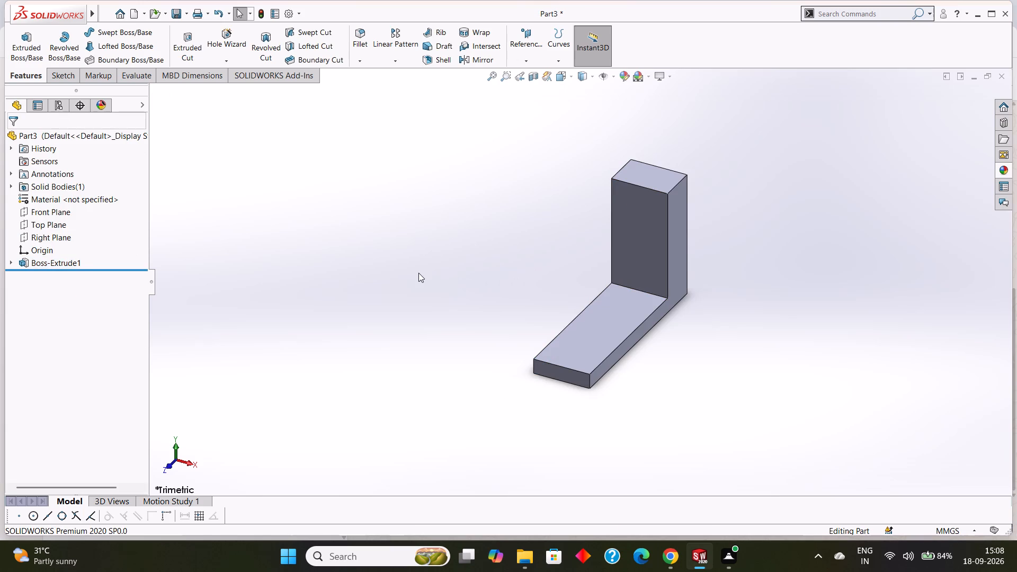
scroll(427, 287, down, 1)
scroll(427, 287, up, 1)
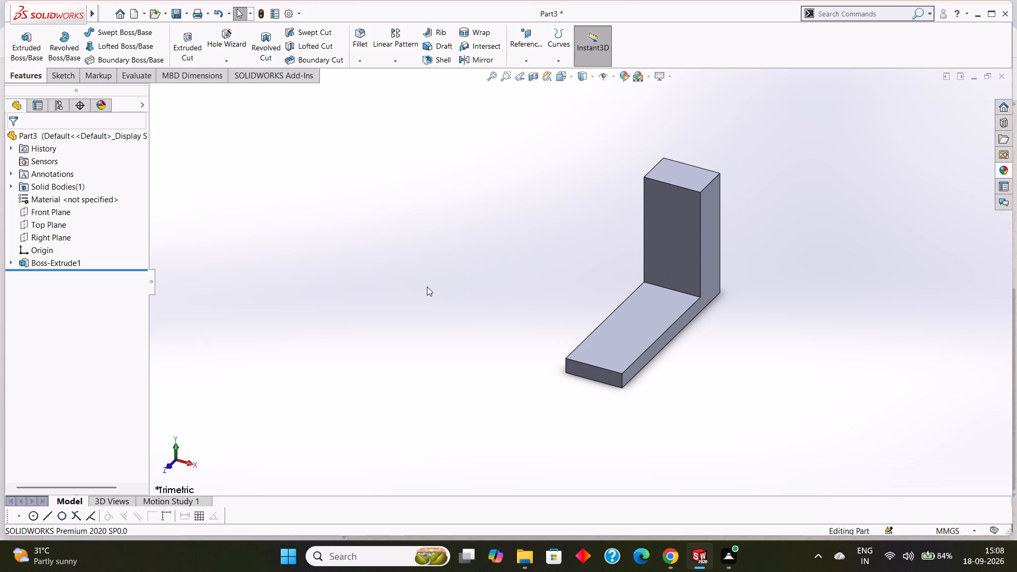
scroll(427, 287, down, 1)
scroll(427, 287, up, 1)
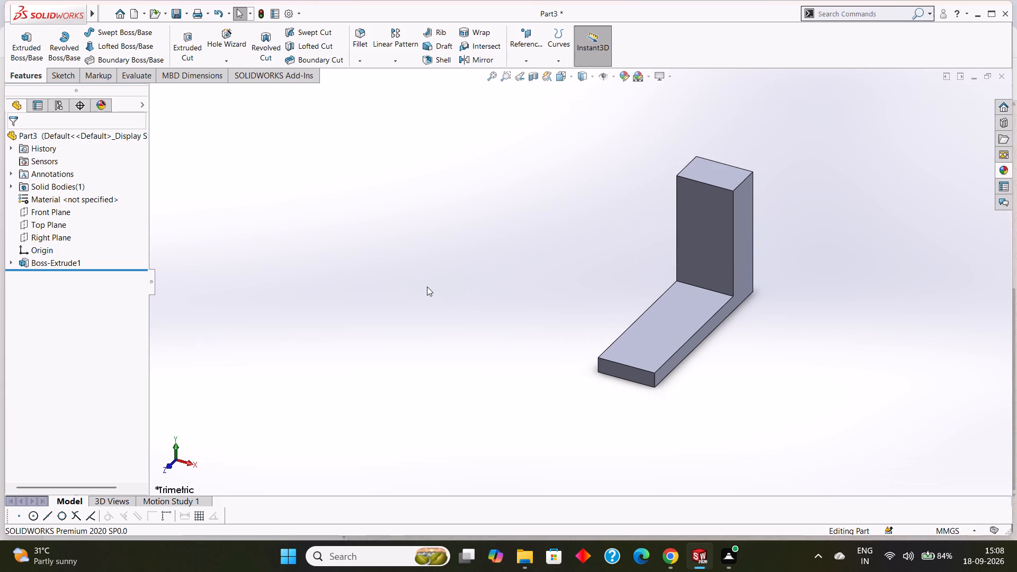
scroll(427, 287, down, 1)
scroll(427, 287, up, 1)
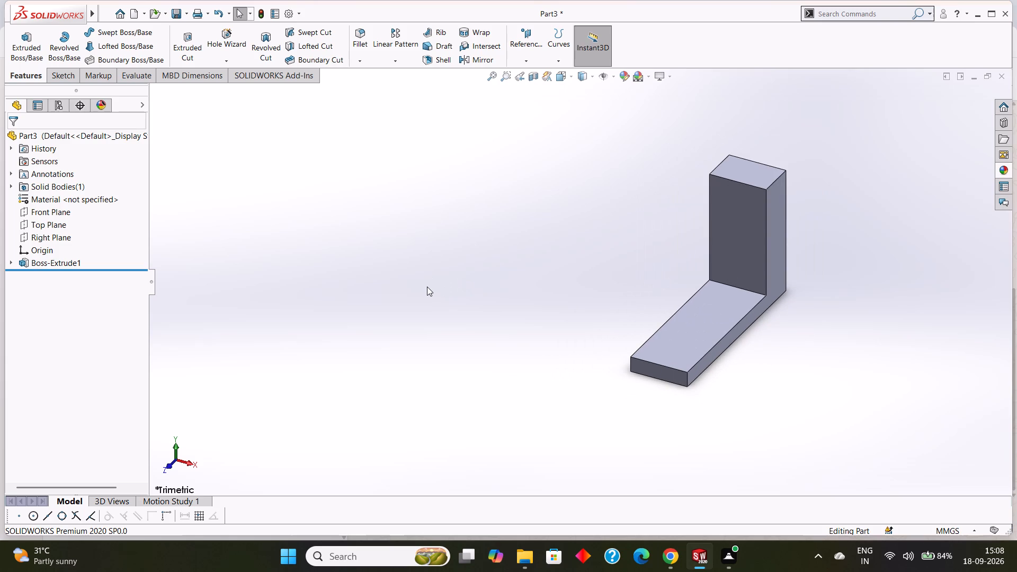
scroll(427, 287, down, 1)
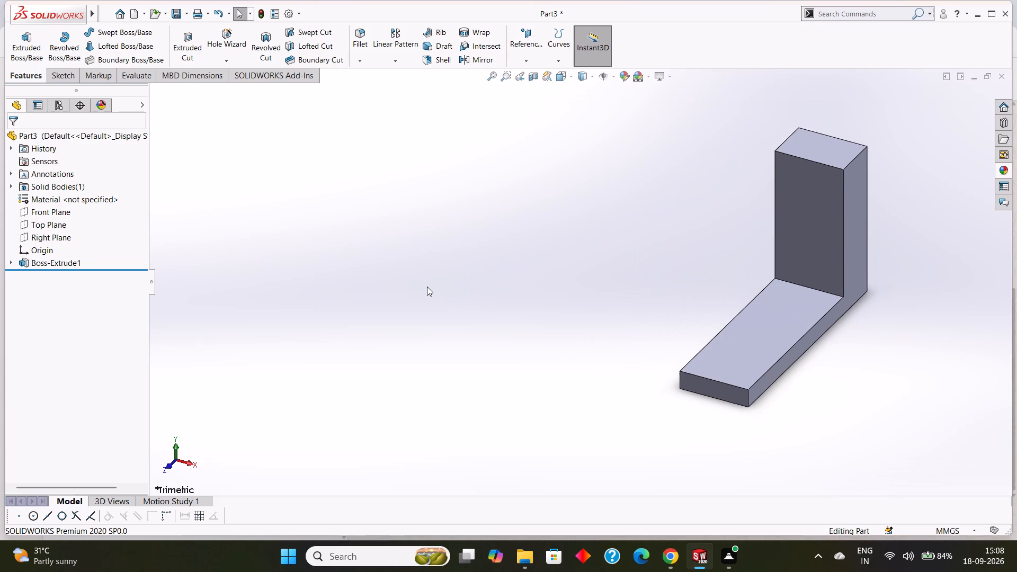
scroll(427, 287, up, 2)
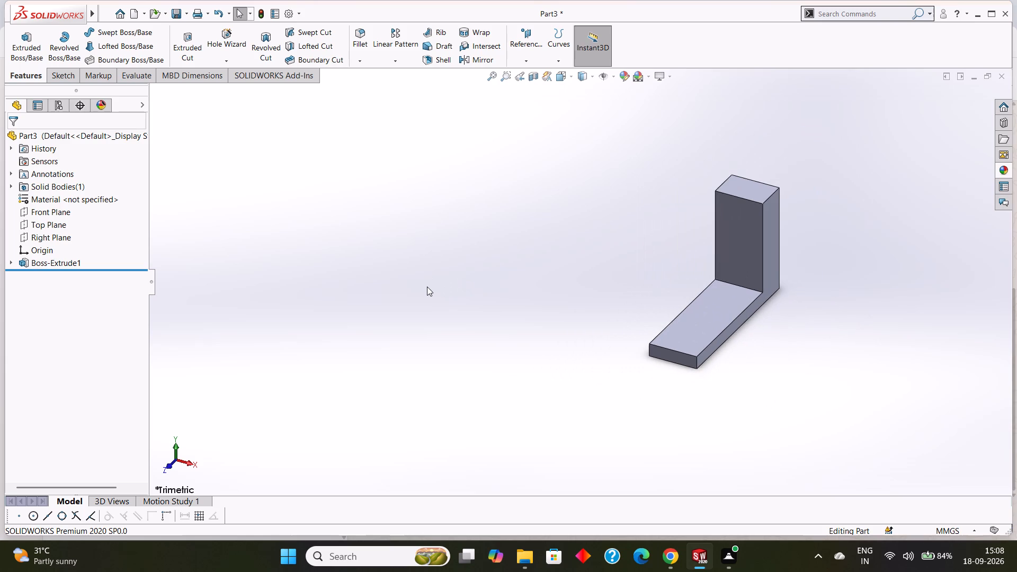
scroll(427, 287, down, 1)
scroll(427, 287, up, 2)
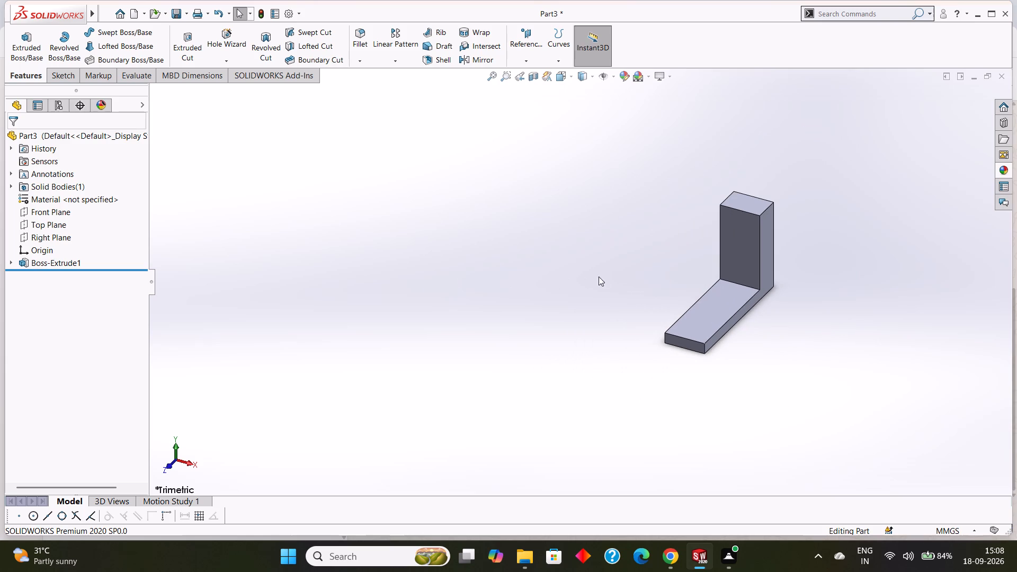
Start a sketch on the upright's inner face and convert its lower edge and the vertical edge on the origin side.
click(745, 248)
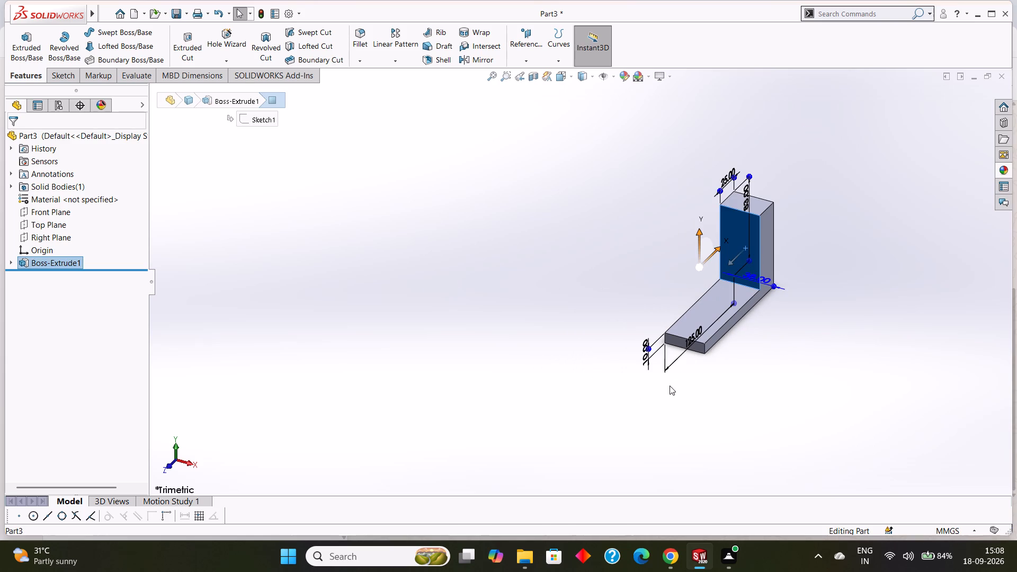
key(ctrl+8)
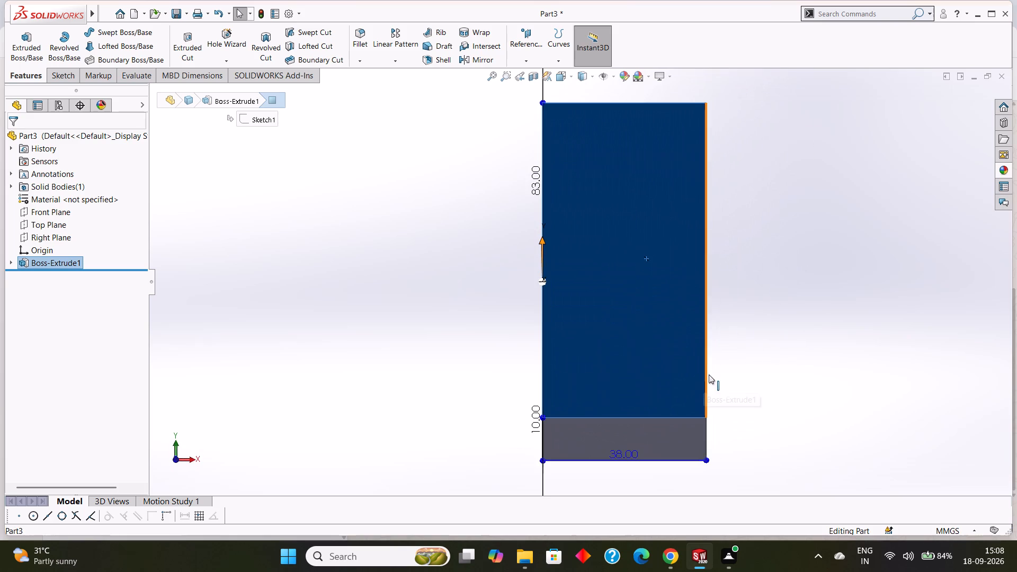
right_click(653, 323)
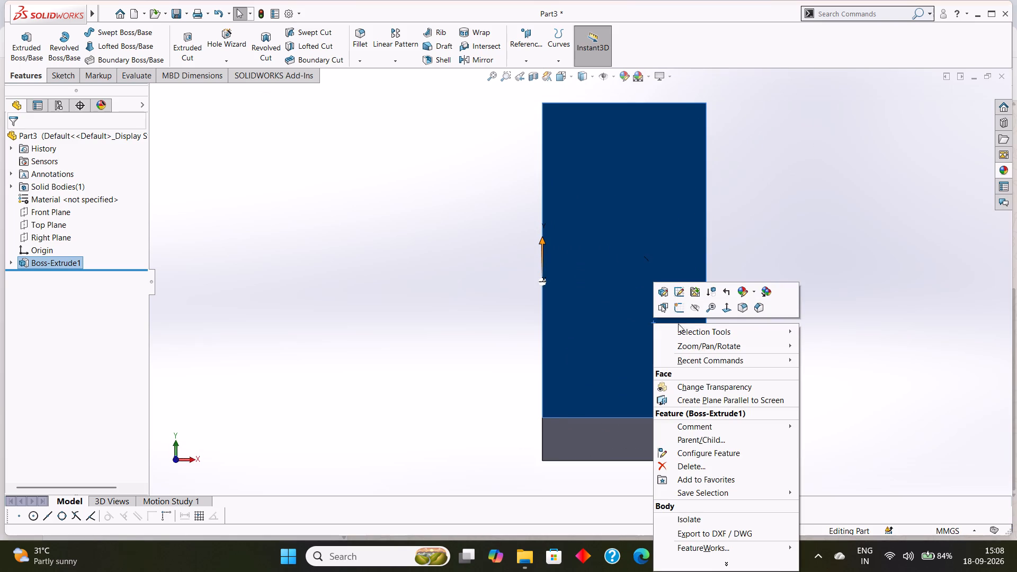
click(683, 307)
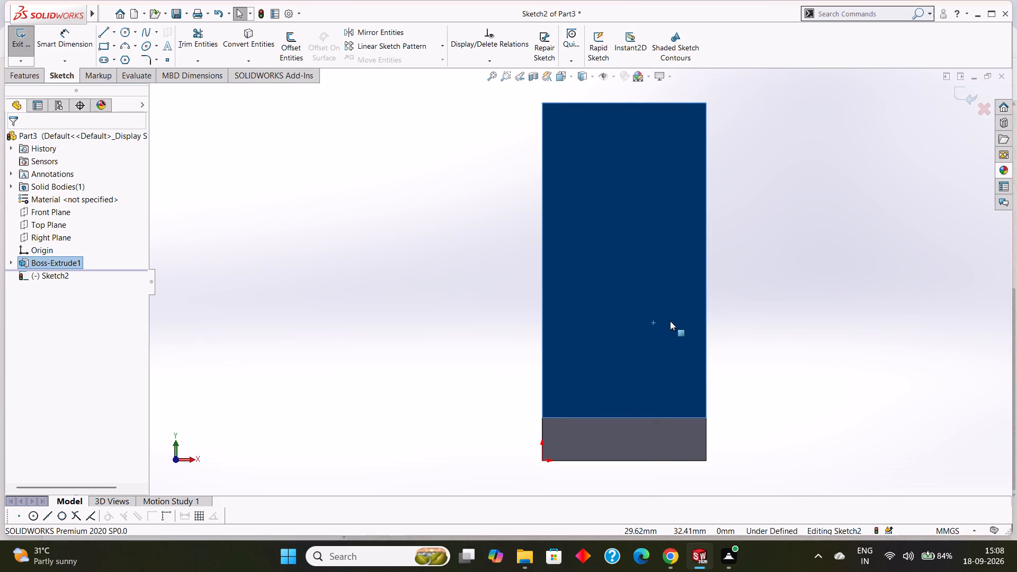
key(Escape)
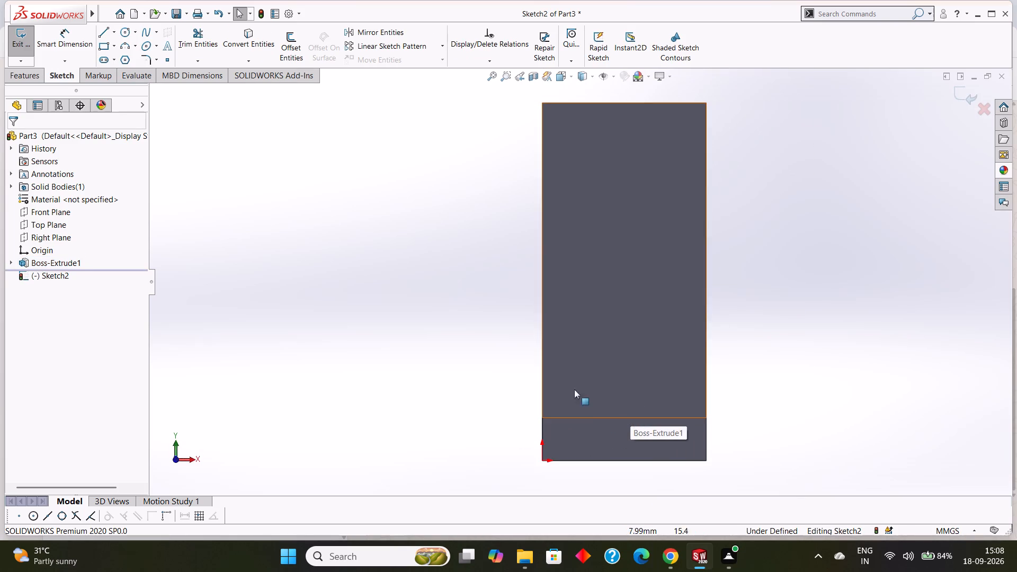
click(252, 37)
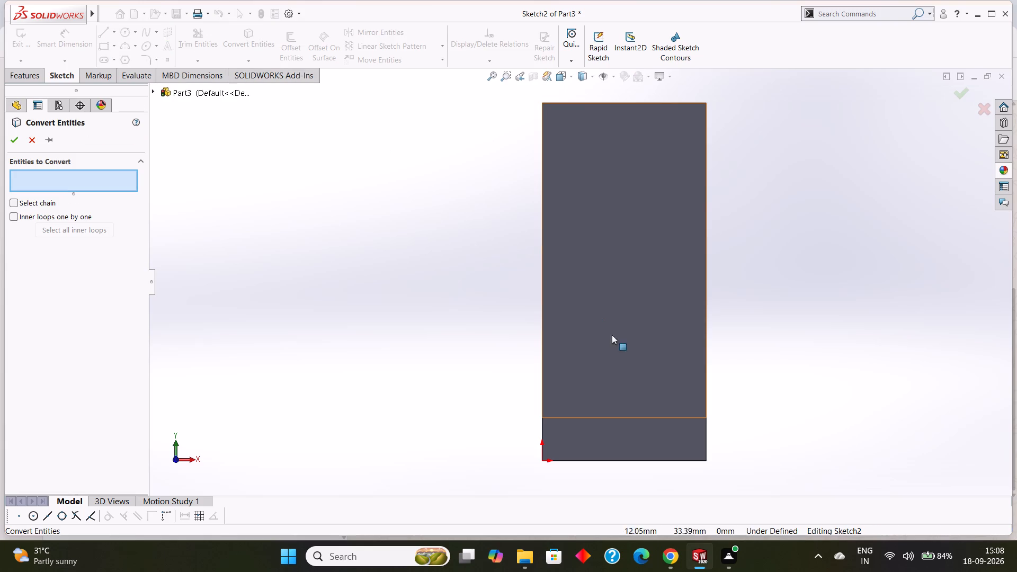
click(619, 417)
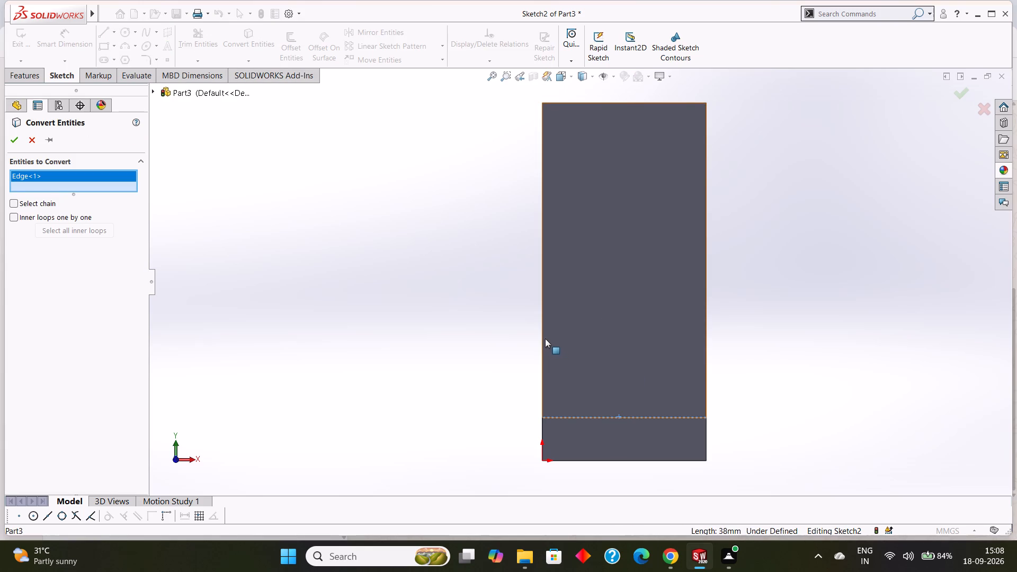
click(543, 337)
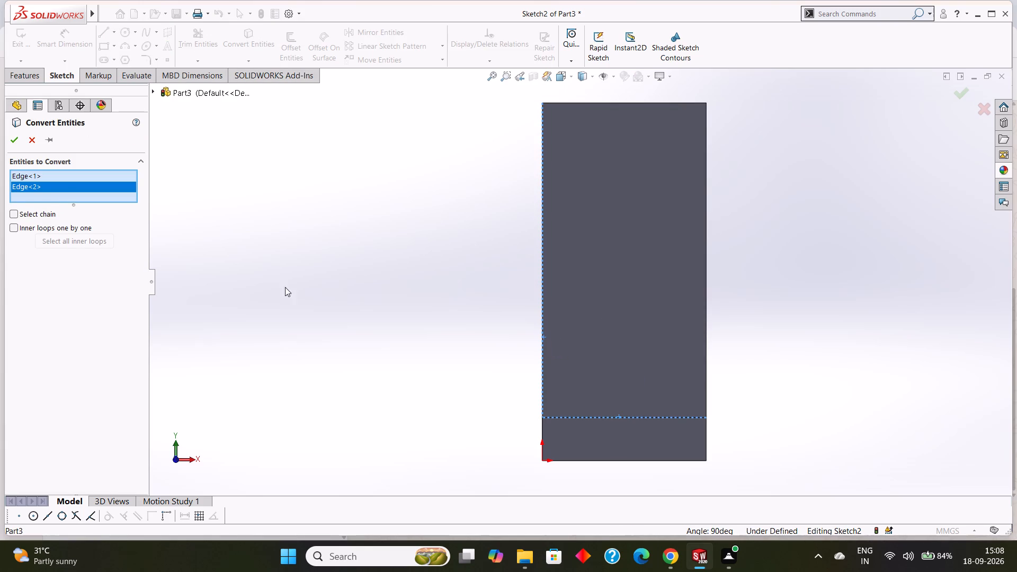
click(13, 138)
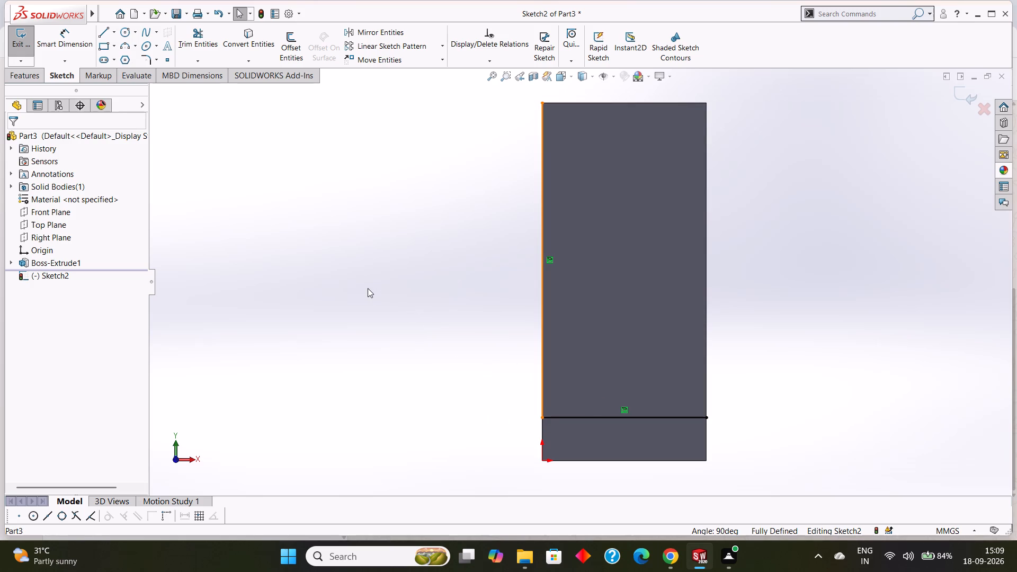
Sketch a corner rectangle about 13.3 mm wide and 25.4 mm high near the face's lower corner on the origin side.
click(106, 45)
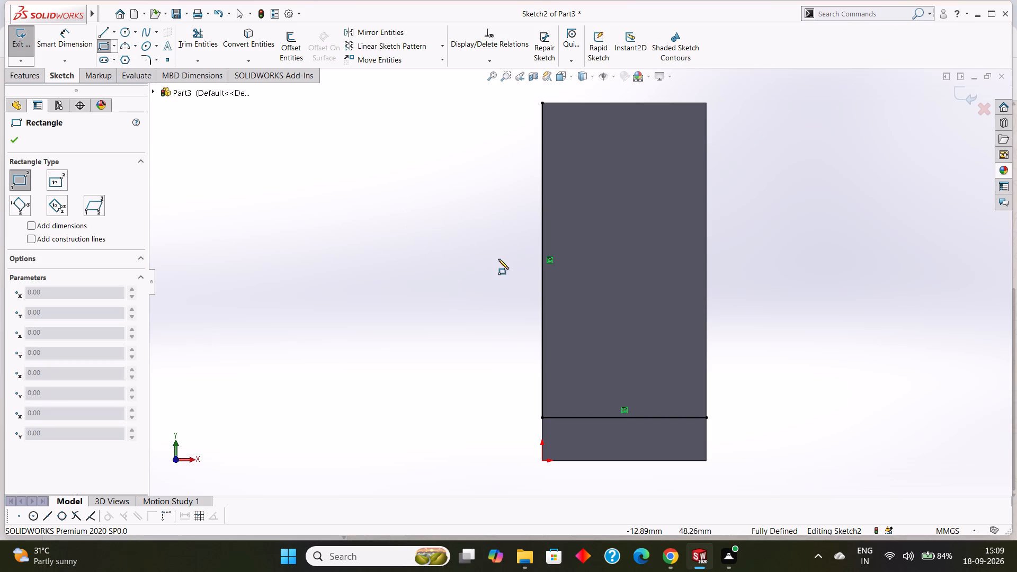
click(556, 294)
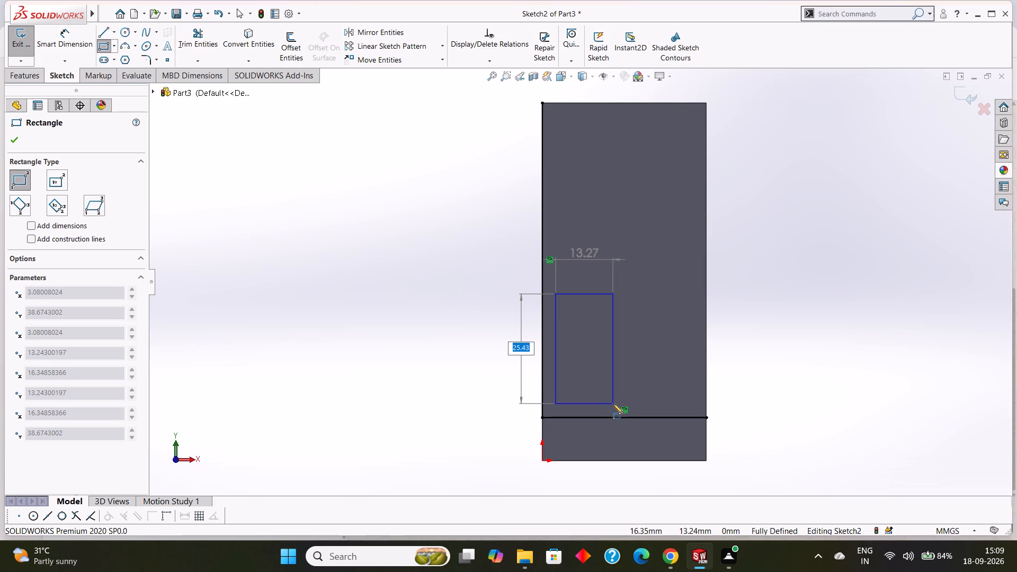
click(613, 404)
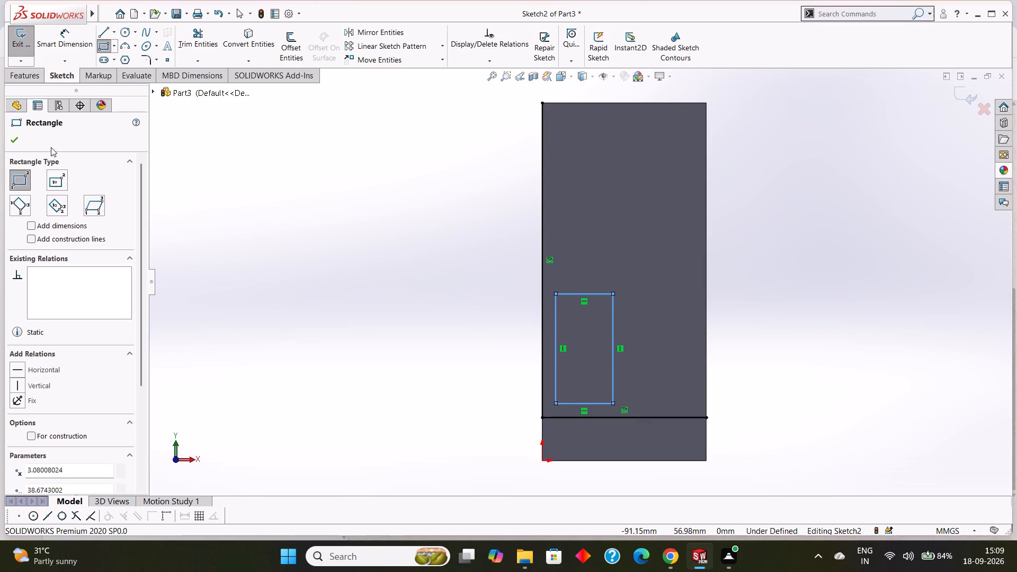
click(20, 139)
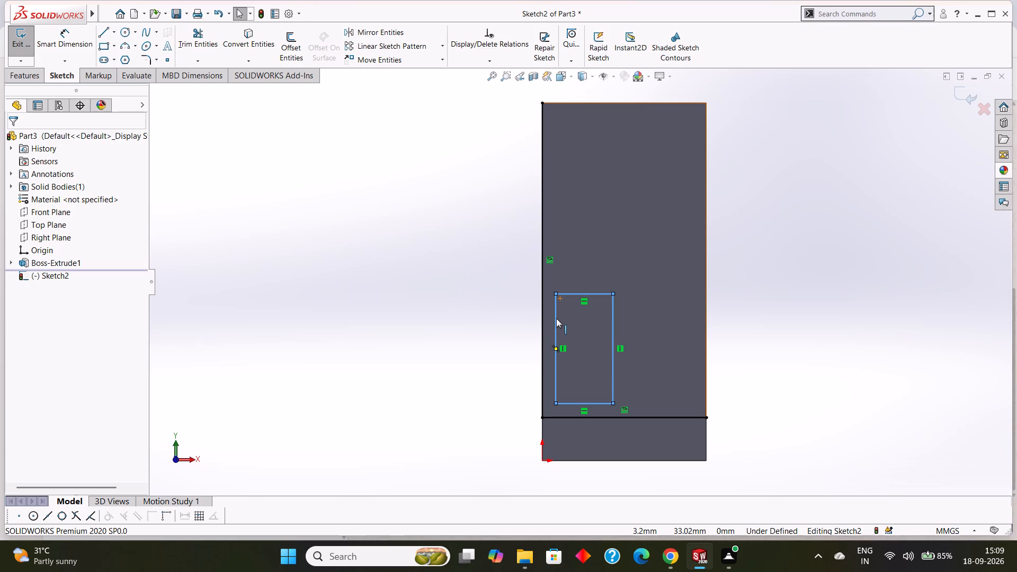
key(Escape)
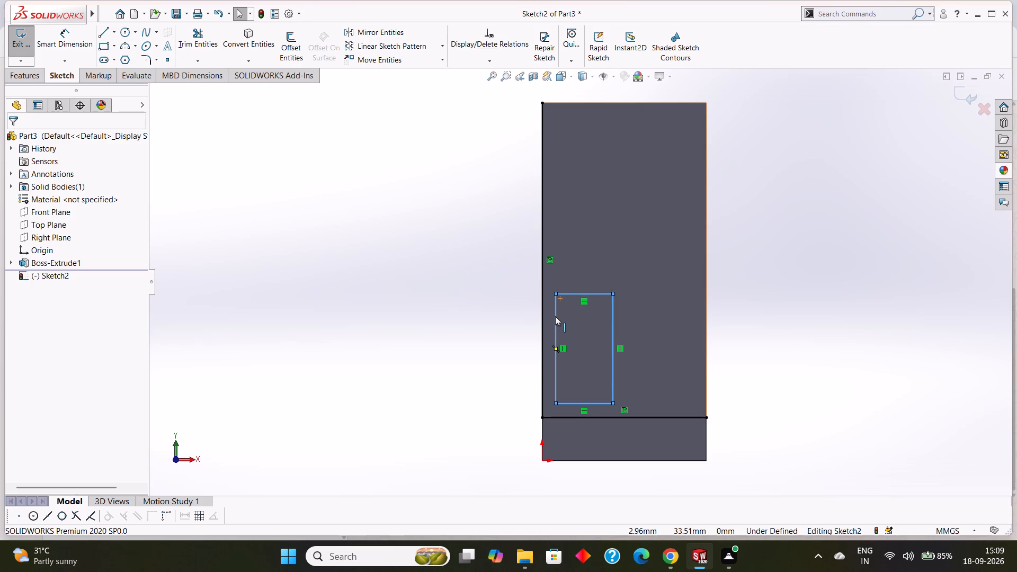
Make the rectangle's origin-side line and bottom line collinear with the converted vertical and lower edges.
click(555, 320)
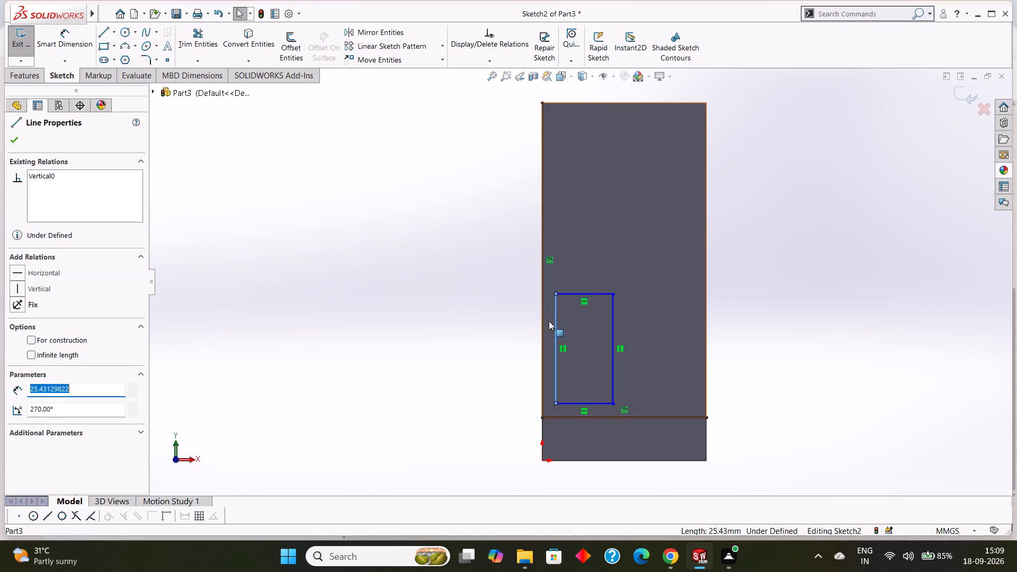
ctrl+click(542, 316)
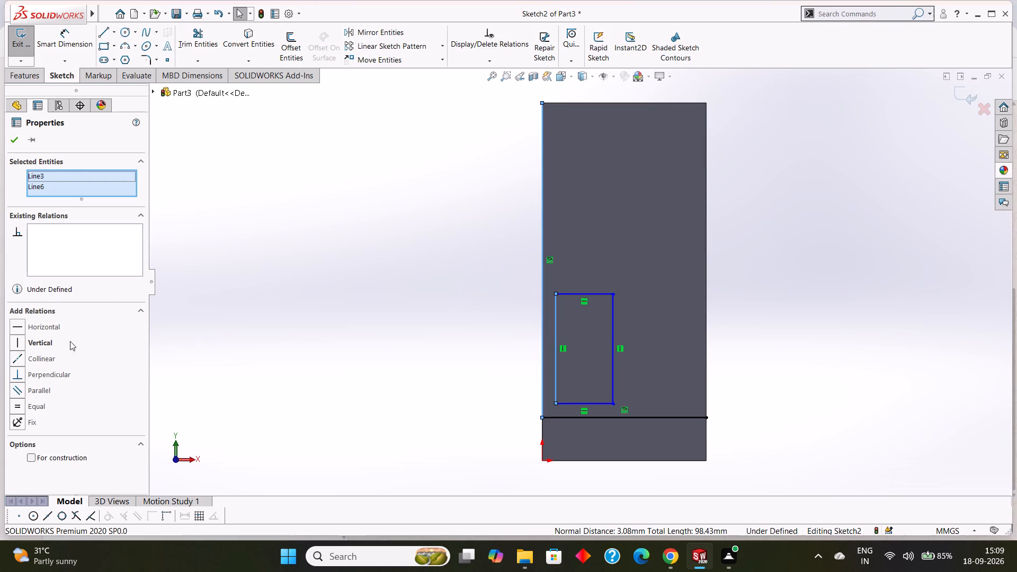
click(46, 359)
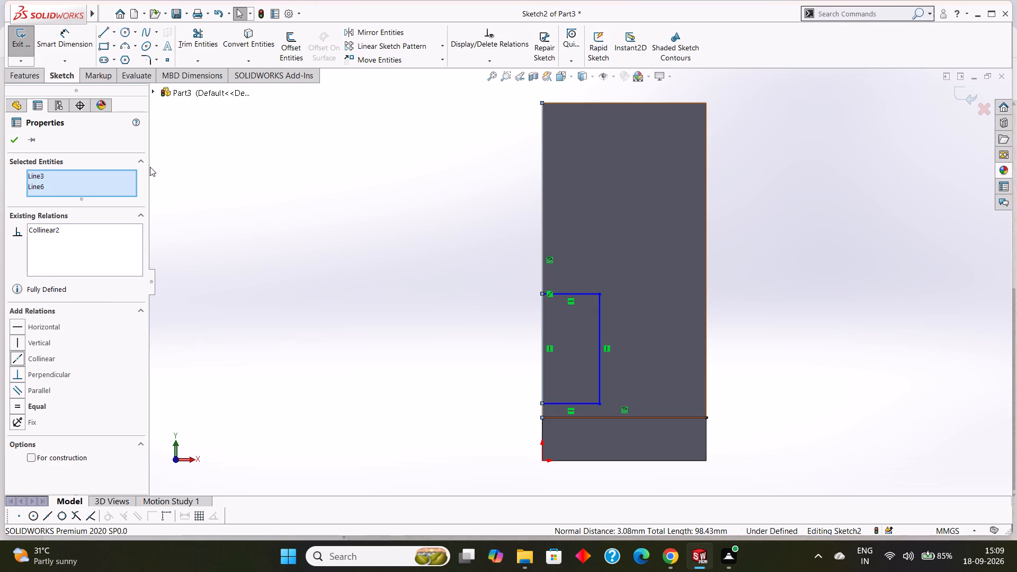
click(6, 144)
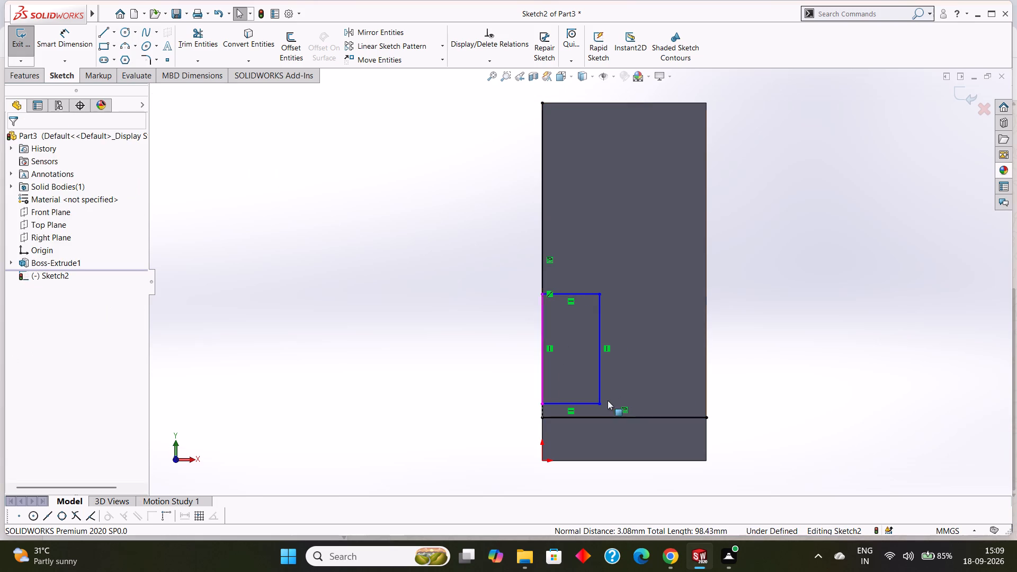
click(590, 404)
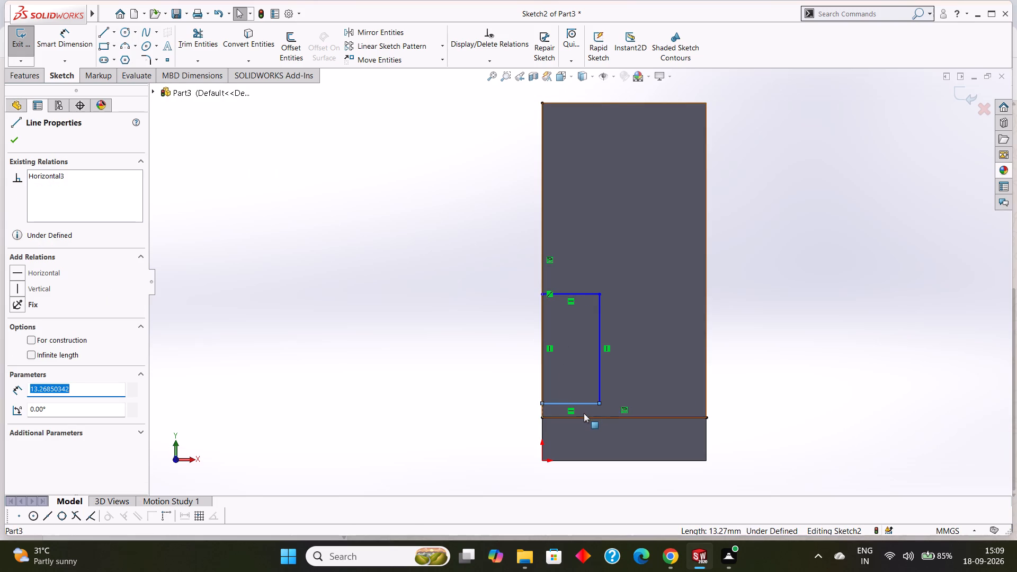
ctrl+click(584, 418)
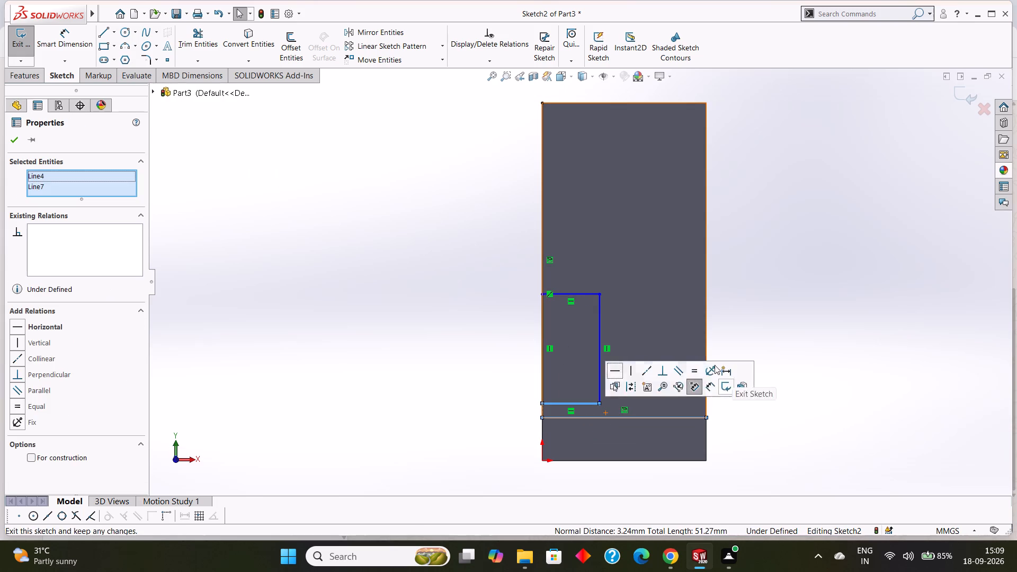
click(47, 359)
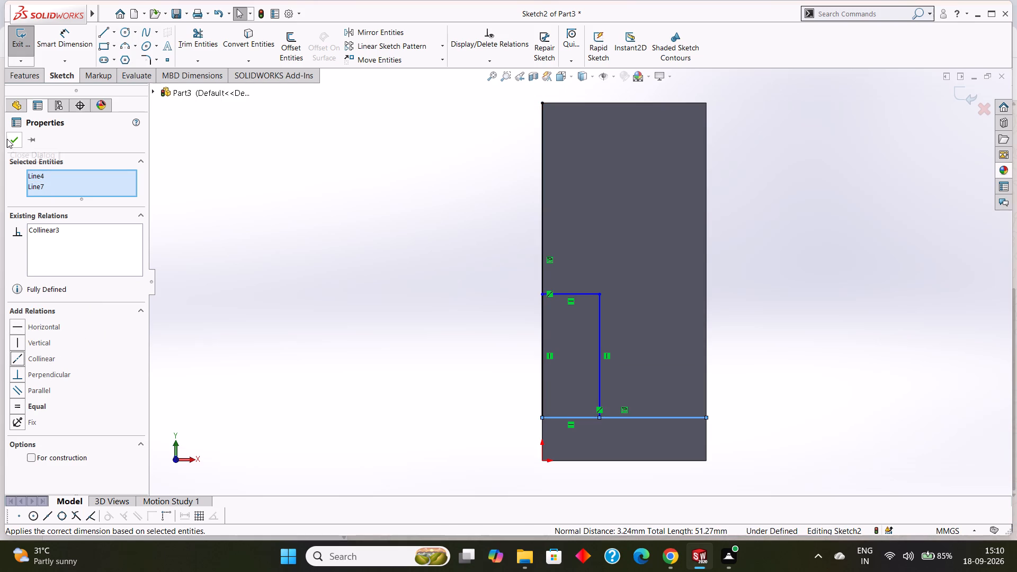
click(7, 139)
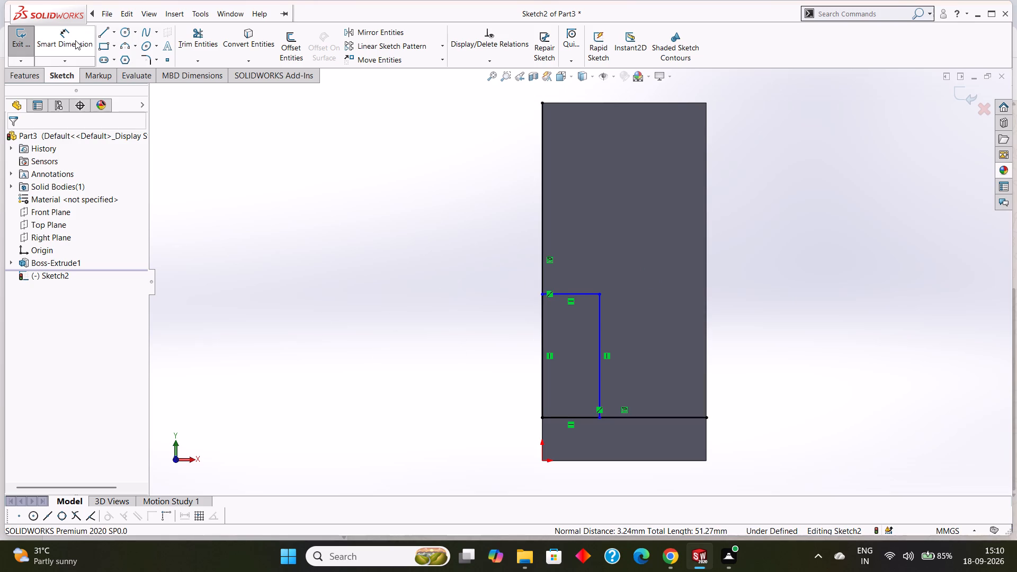
Dimension the rectangle to 16 mm wide and 35 mm high.
drag(75, 40, 89, 40)
click(576, 292)
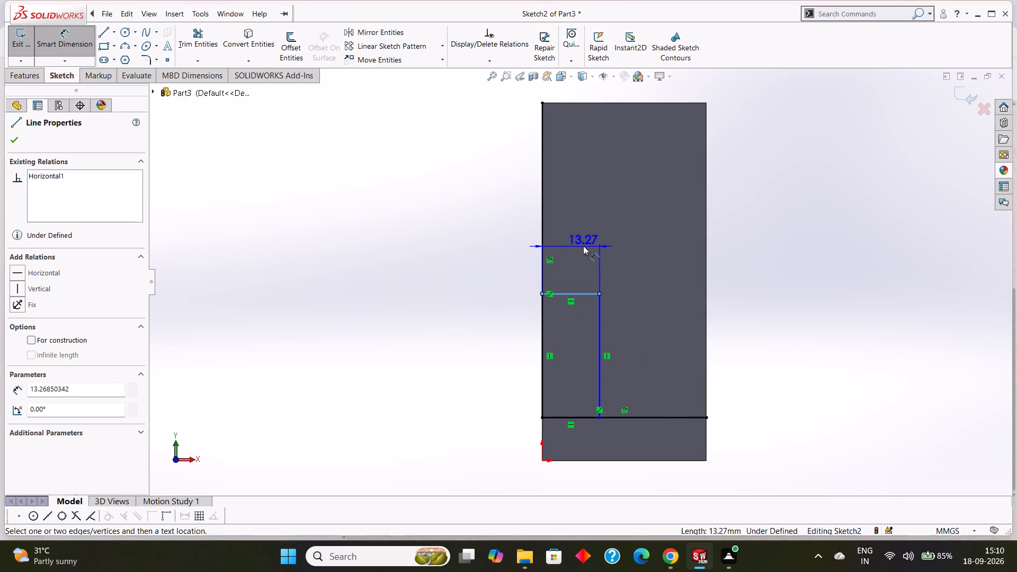
click(583, 245)
text(16)
key(Return)
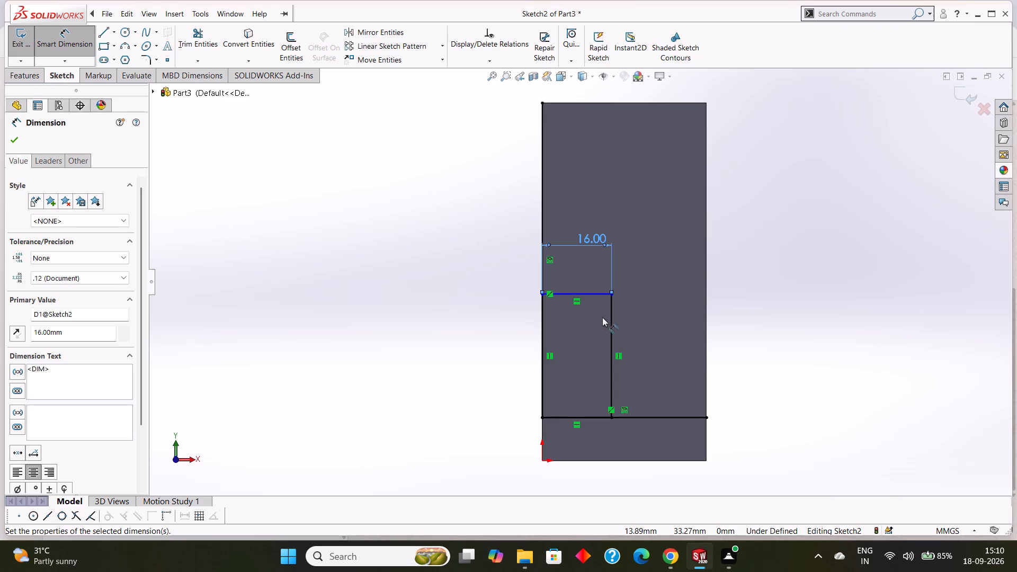
click(612, 318)
click(653, 325)
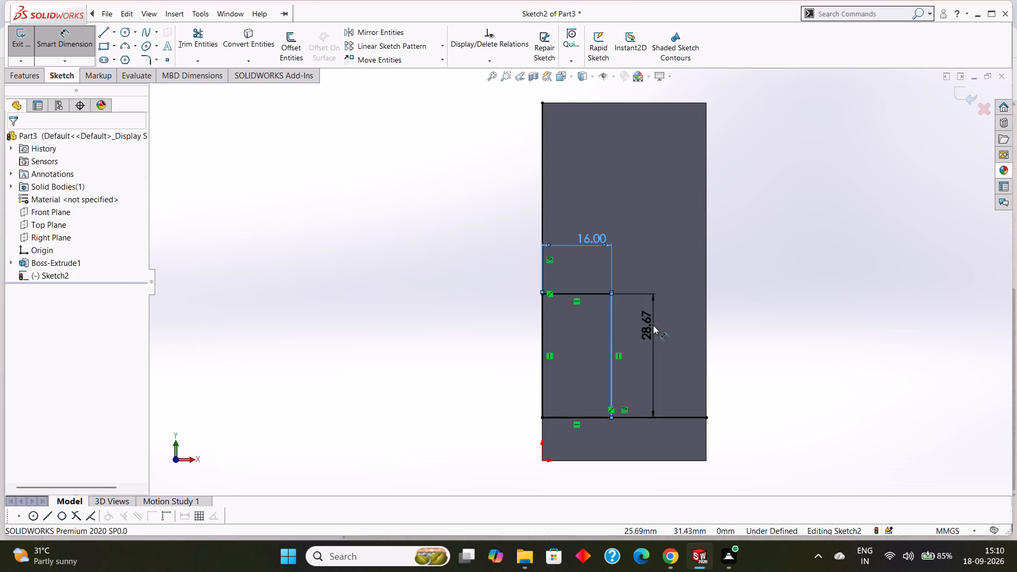
text(35)
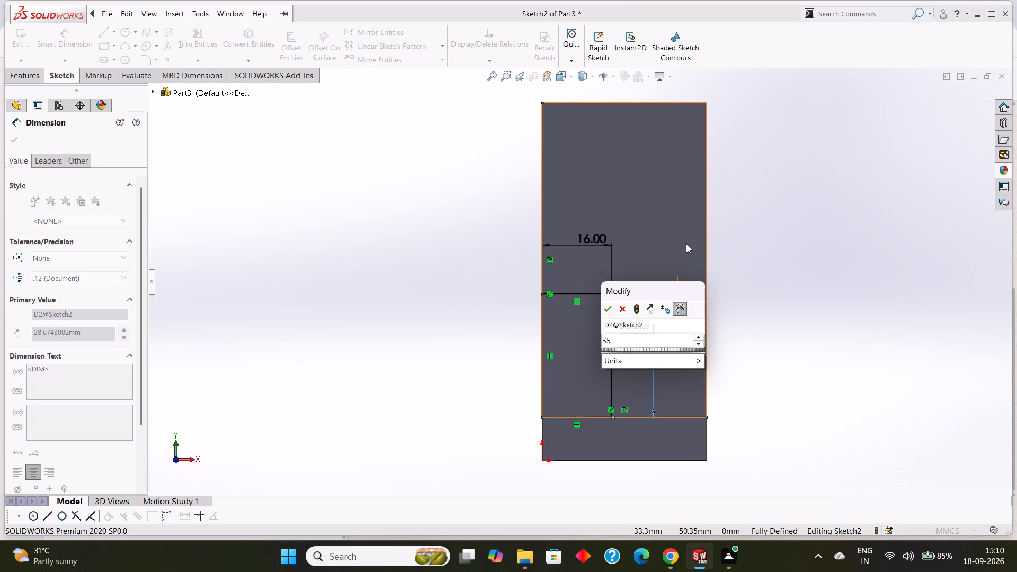
key(Return)
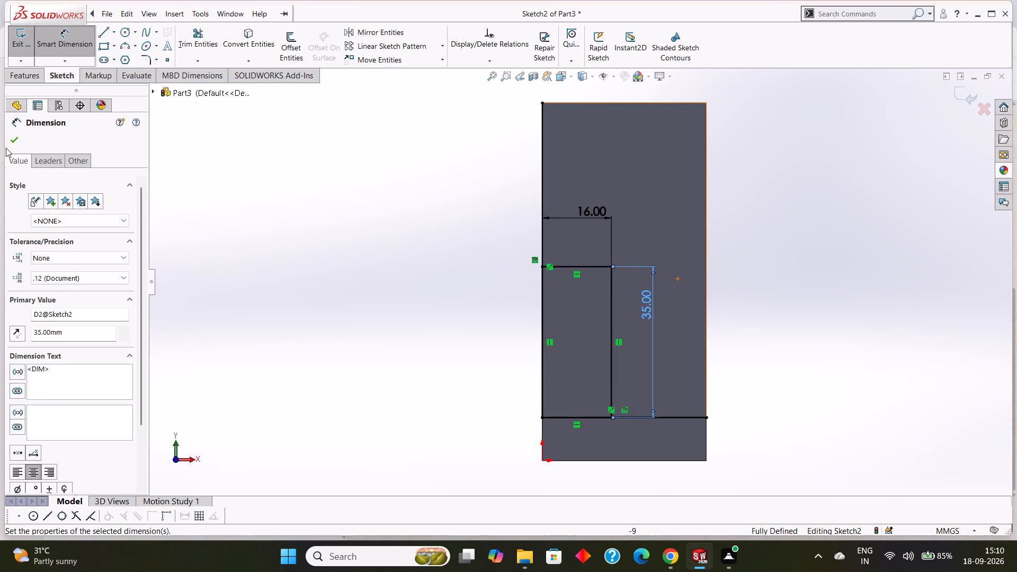
click(12, 143)
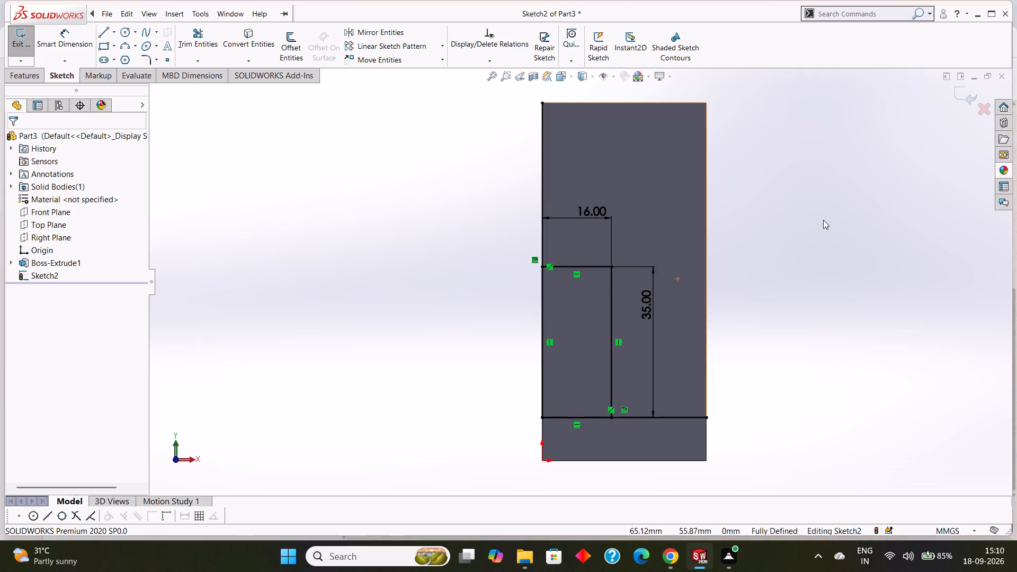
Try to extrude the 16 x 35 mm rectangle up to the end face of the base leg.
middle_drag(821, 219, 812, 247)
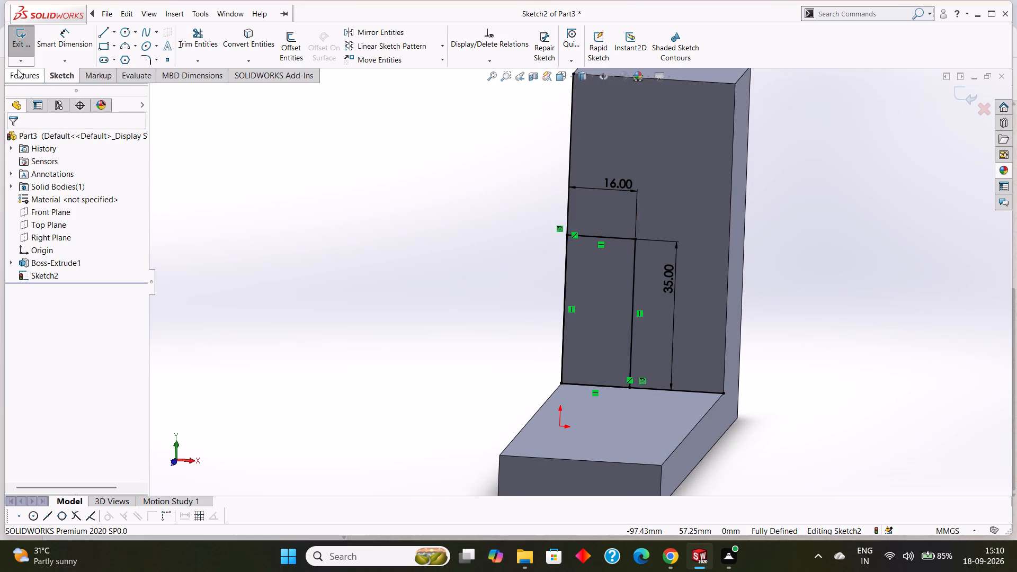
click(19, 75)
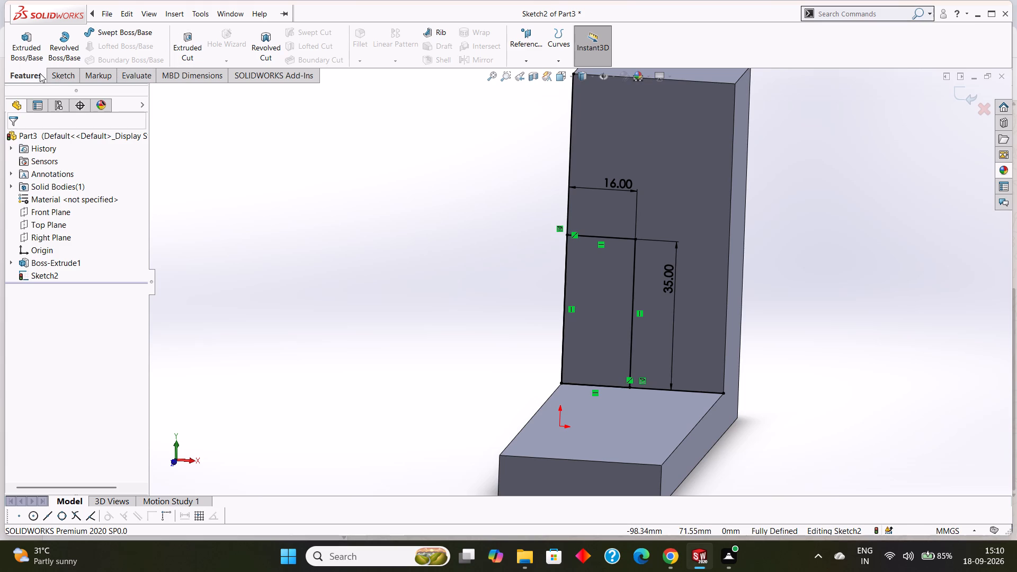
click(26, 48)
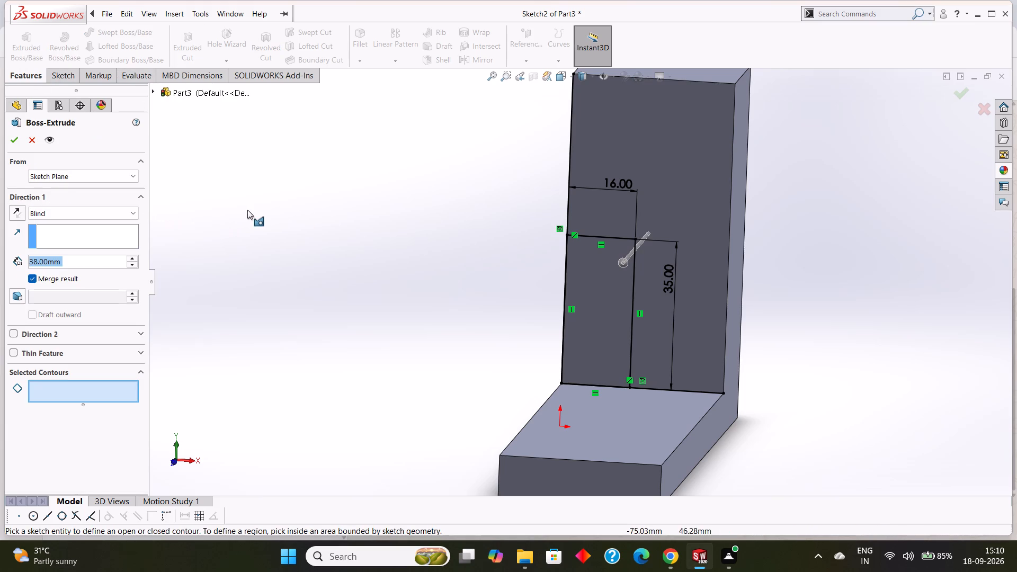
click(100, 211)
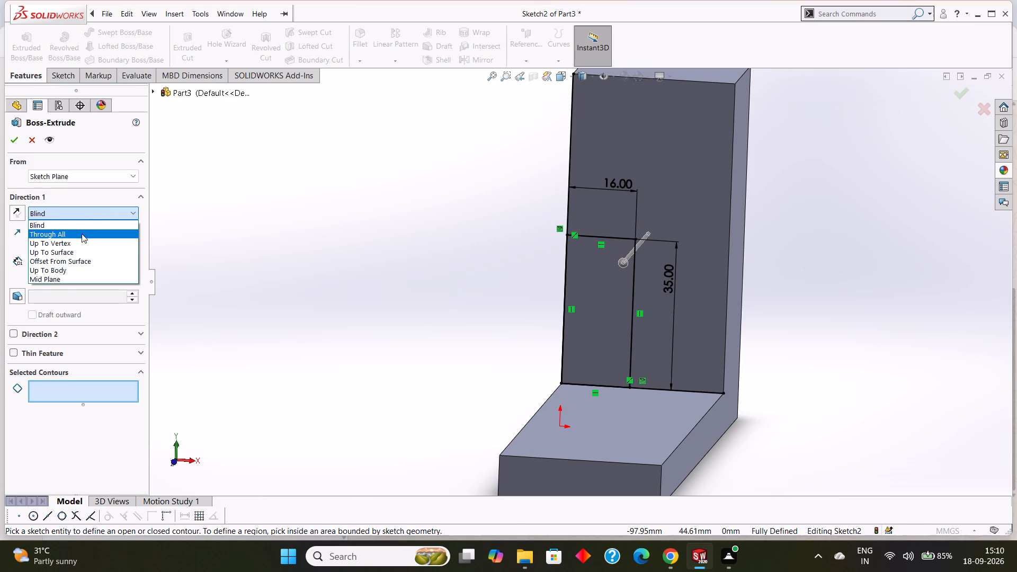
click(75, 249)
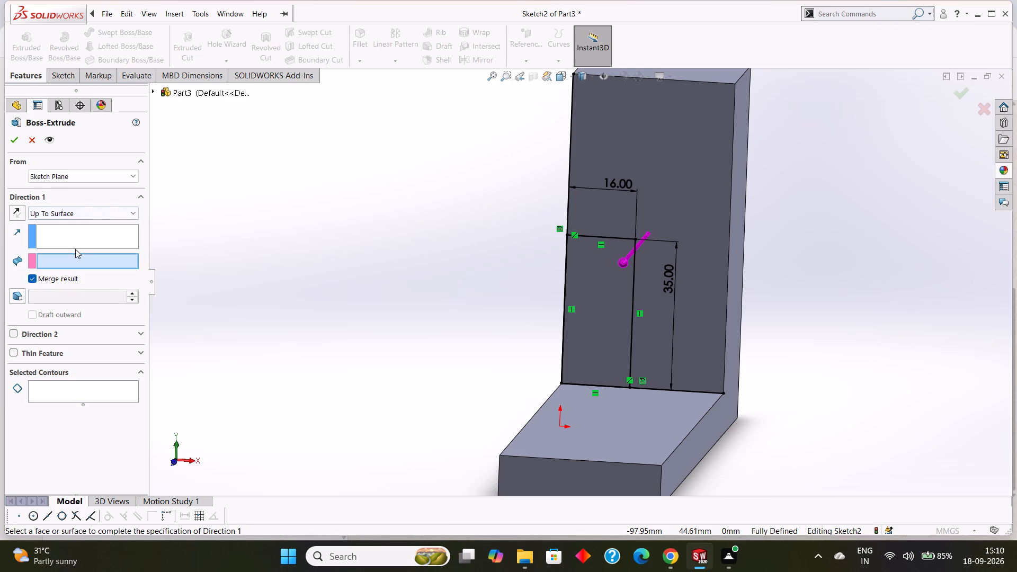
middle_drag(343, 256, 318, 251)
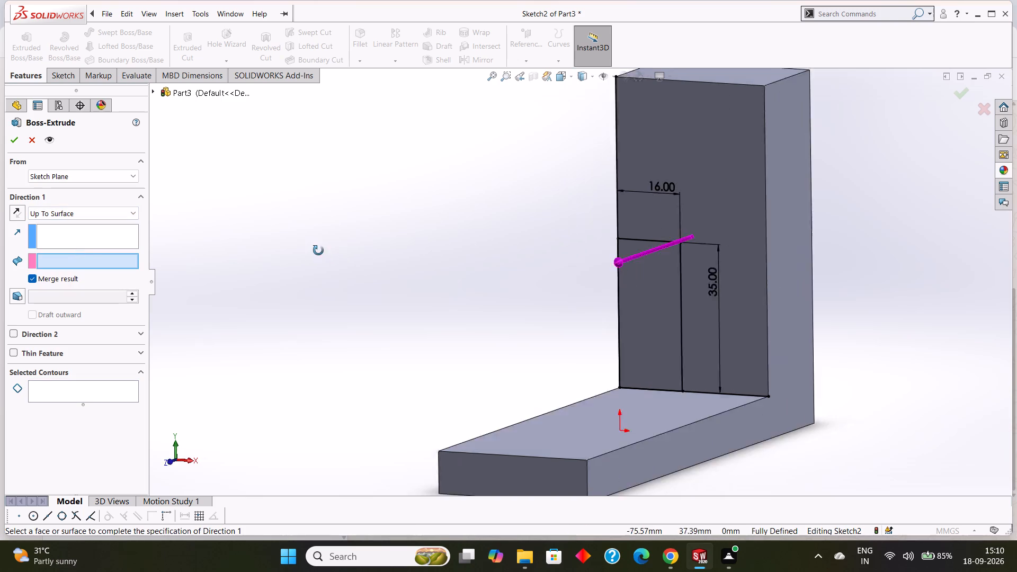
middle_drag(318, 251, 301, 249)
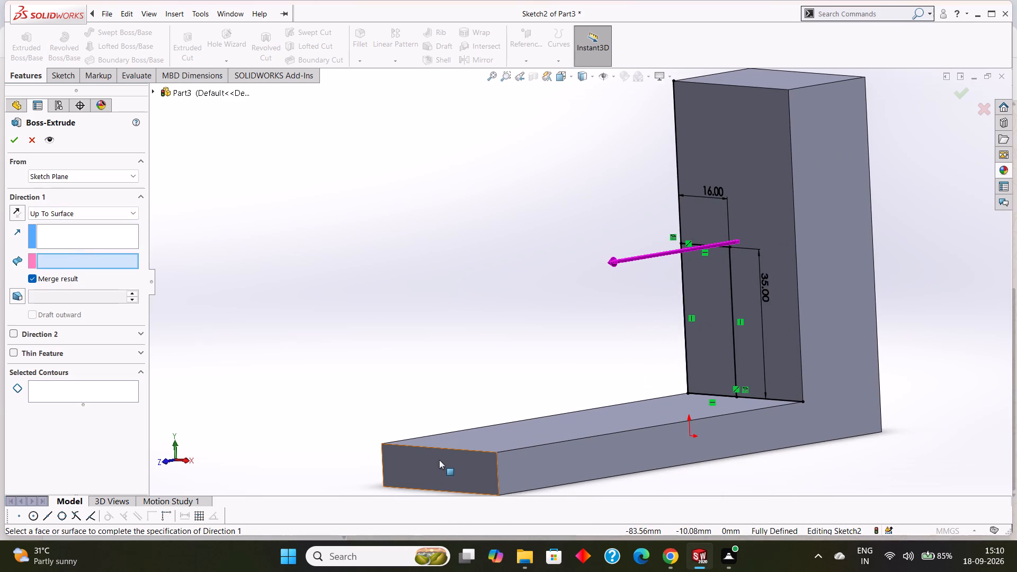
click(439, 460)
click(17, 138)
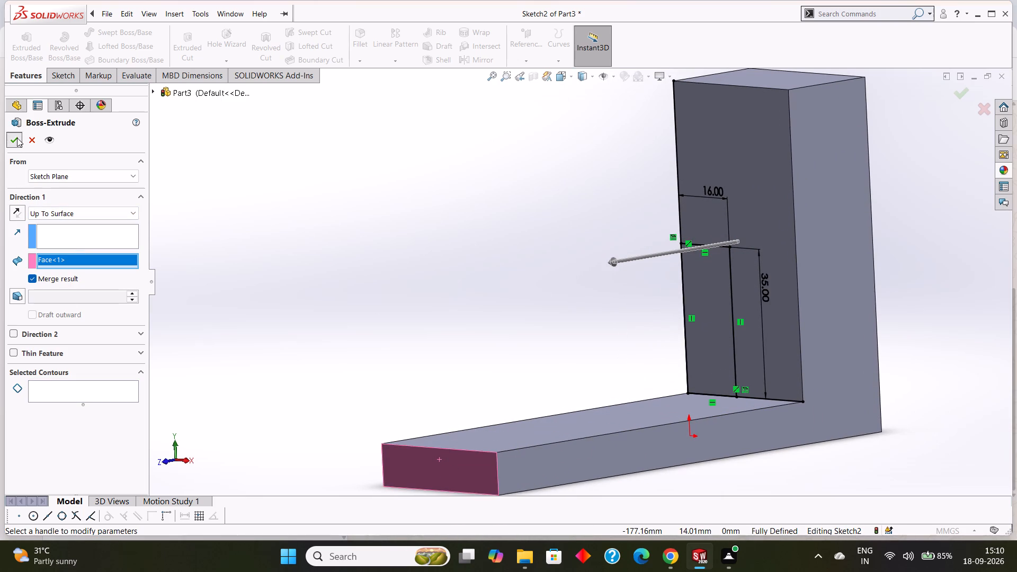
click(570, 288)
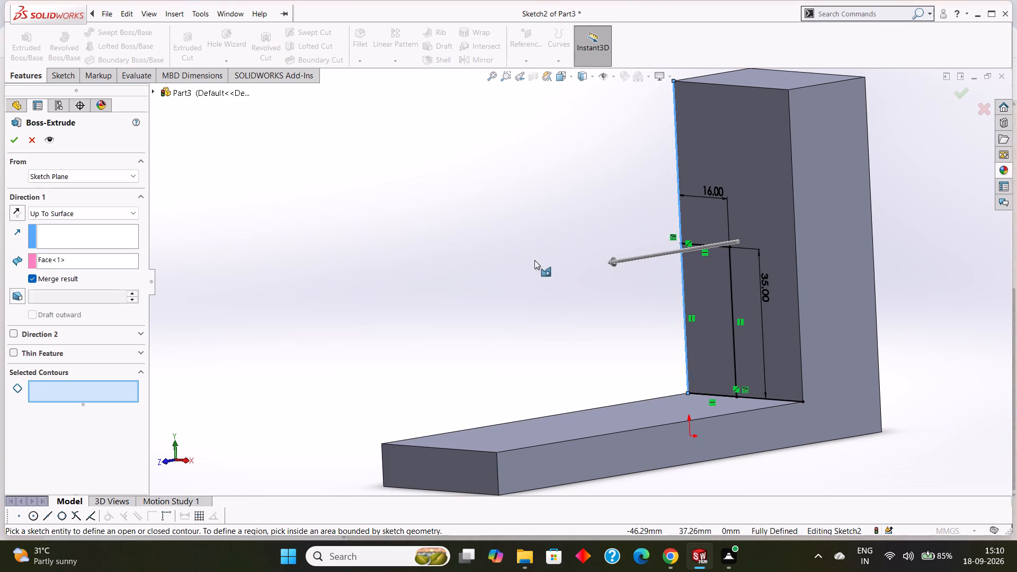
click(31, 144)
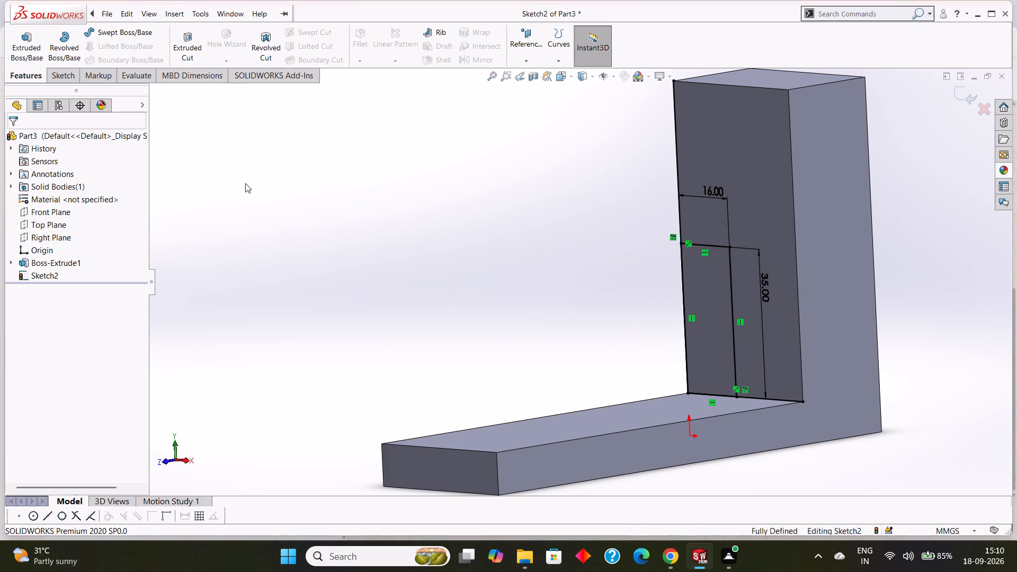
Undo the rectangle's dimensions, collinear relations, the rectangle itself and the converted edges, back to an empty sketch on the upright's inner face.
key(ctrl+z)
key(ctrl+z)
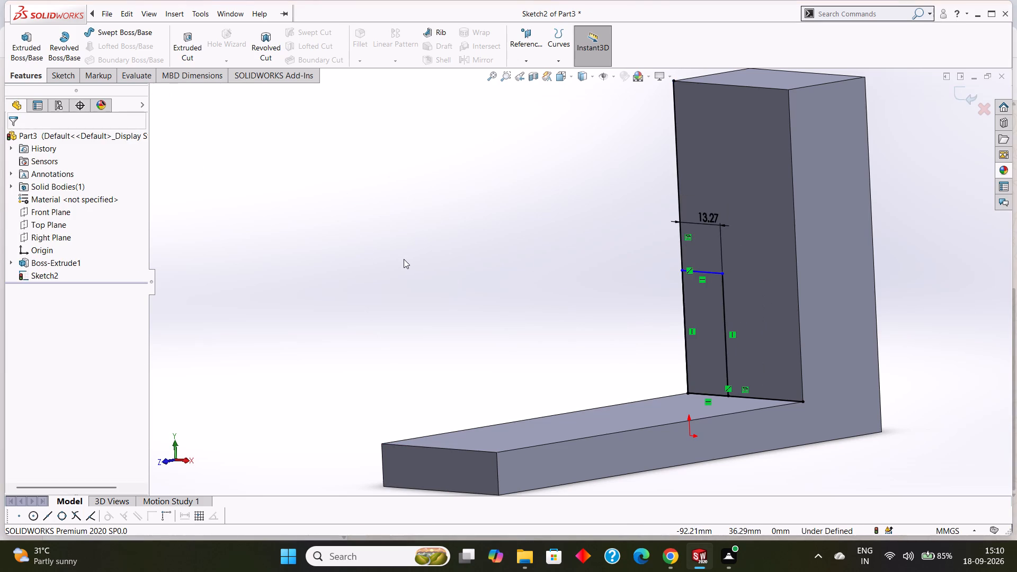
key(ctrl+z)
key(ctrl+z)
key(ctrl+z)
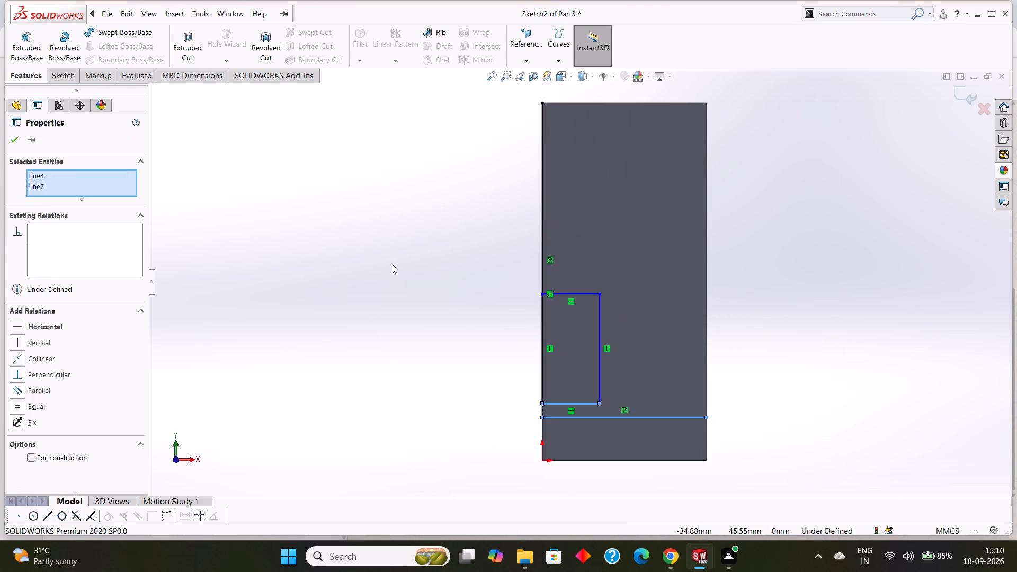
key(ctrl+z)
key(ctrl+z)
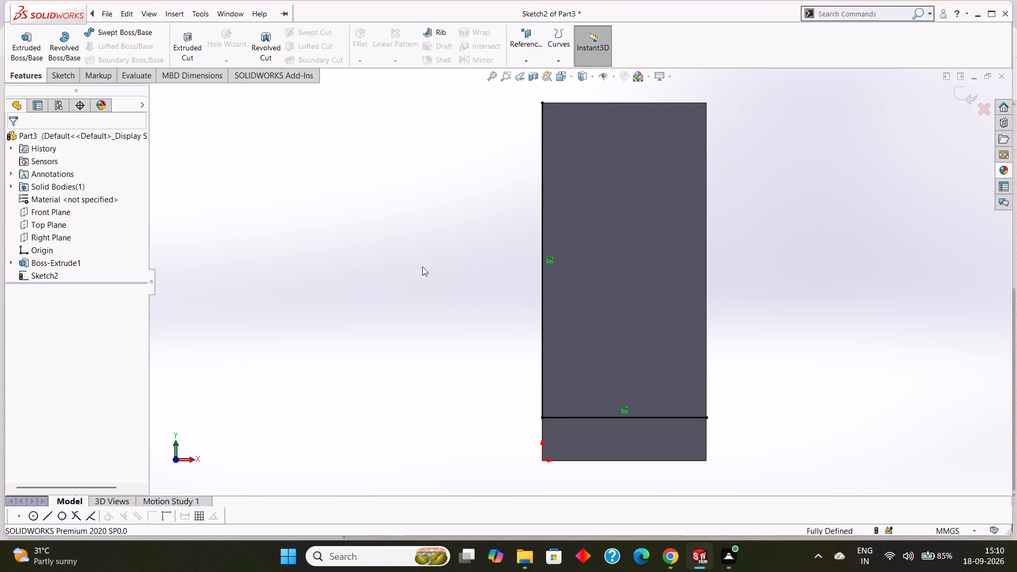
middle_drag(747, 278, 730, 298)
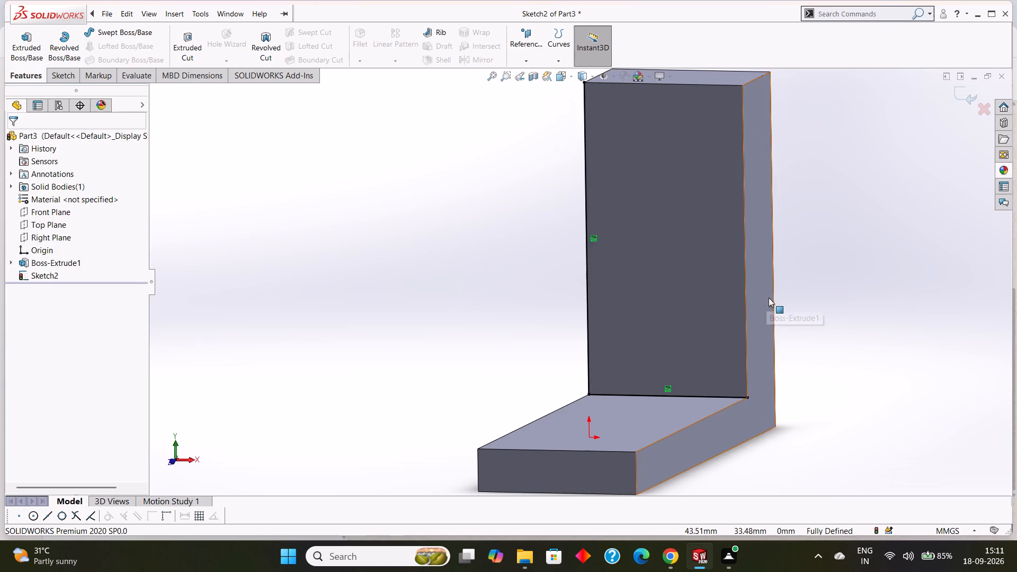
key(ctrl+z)
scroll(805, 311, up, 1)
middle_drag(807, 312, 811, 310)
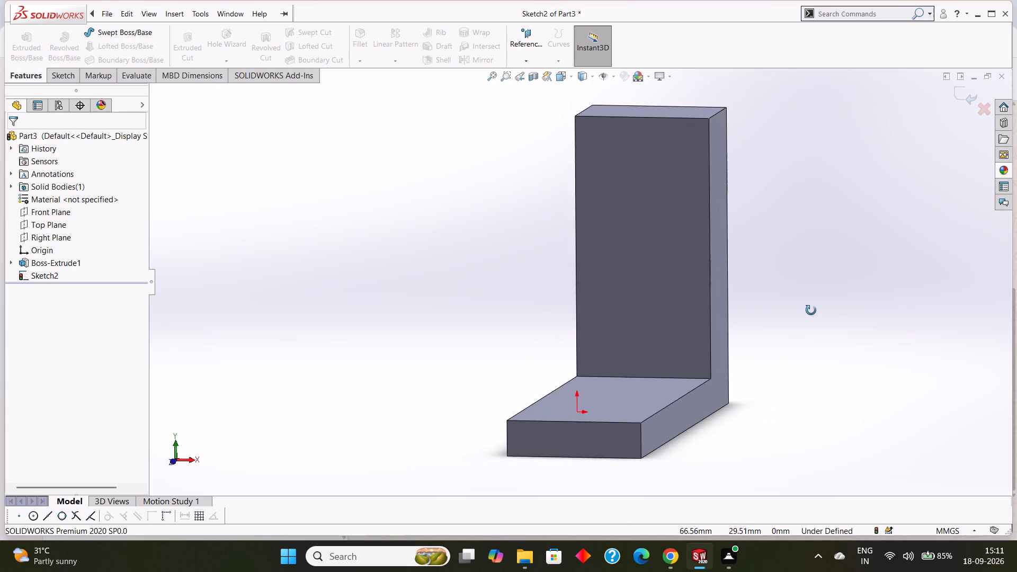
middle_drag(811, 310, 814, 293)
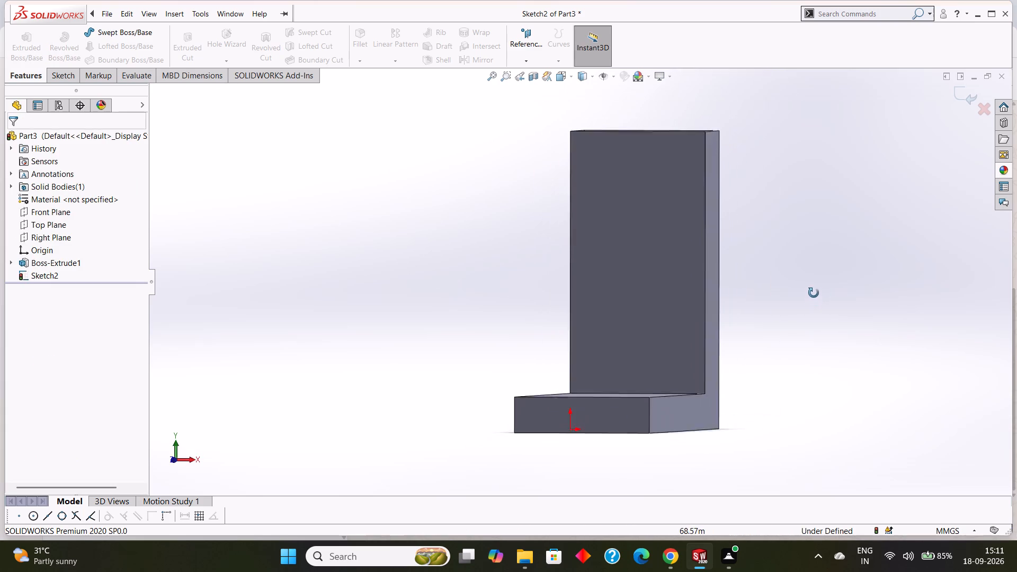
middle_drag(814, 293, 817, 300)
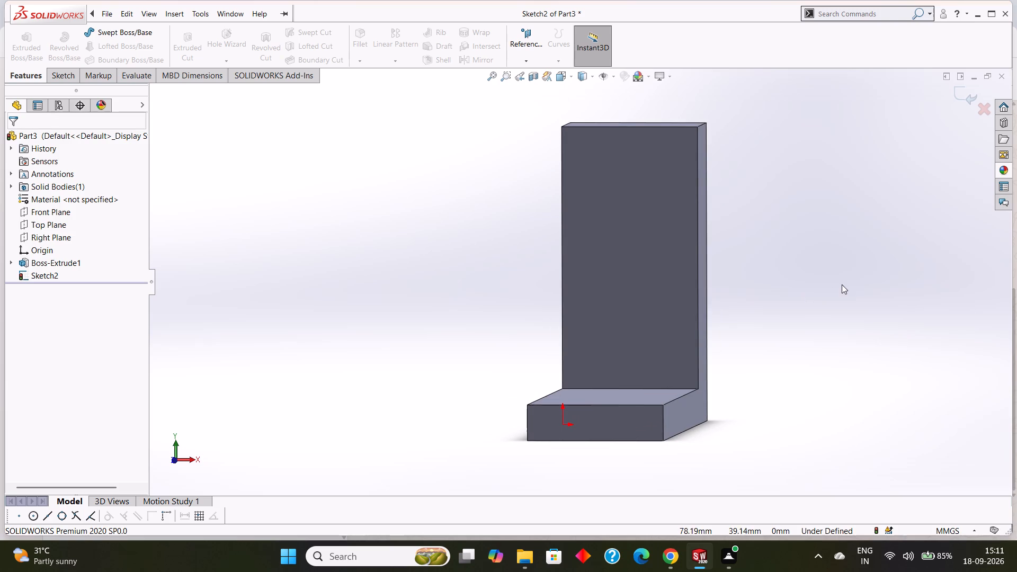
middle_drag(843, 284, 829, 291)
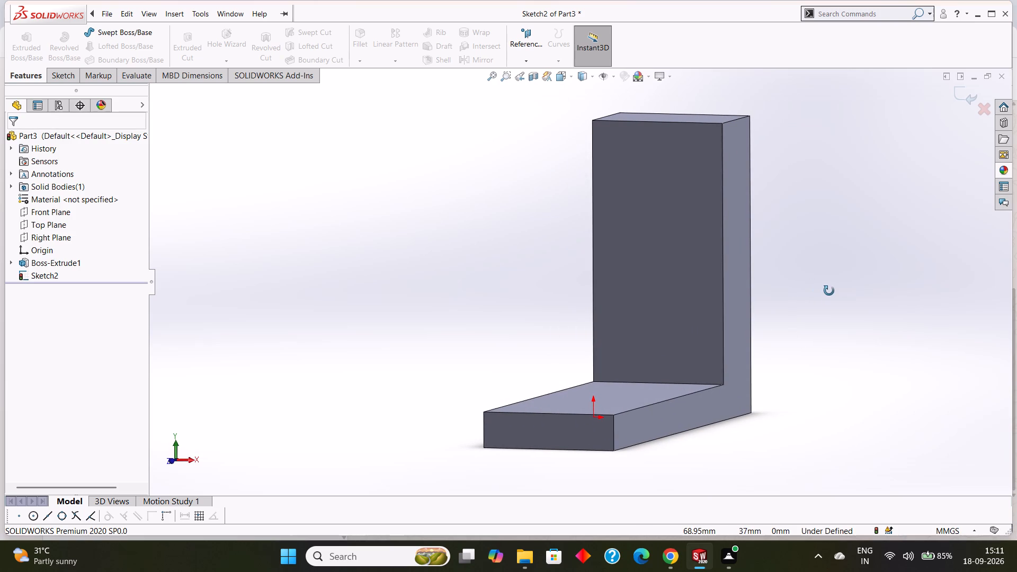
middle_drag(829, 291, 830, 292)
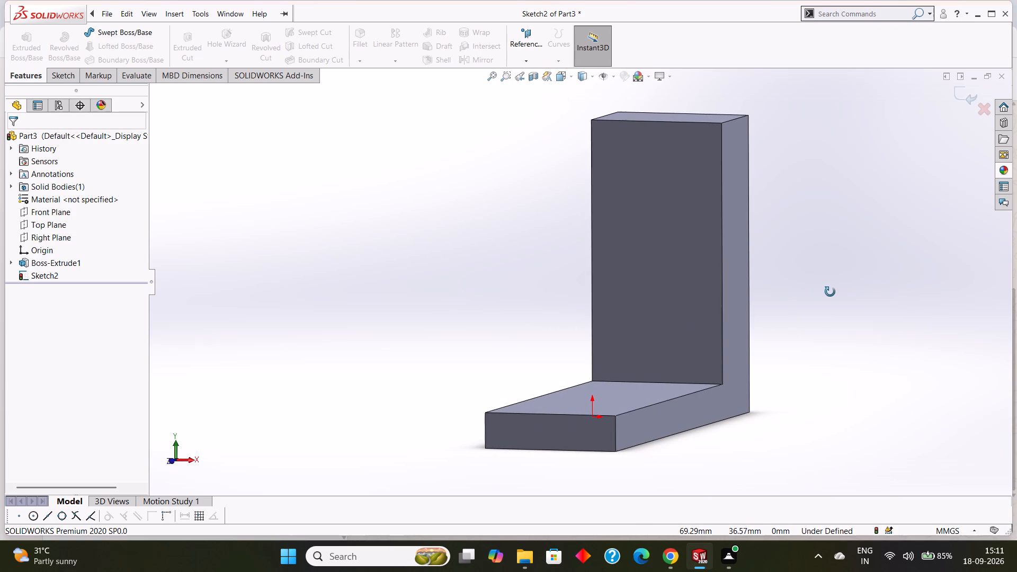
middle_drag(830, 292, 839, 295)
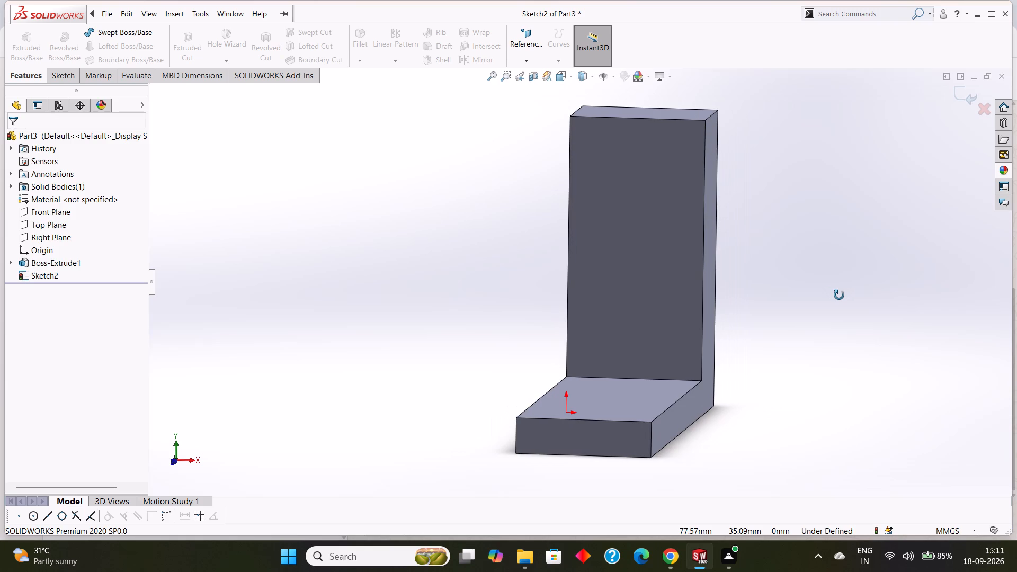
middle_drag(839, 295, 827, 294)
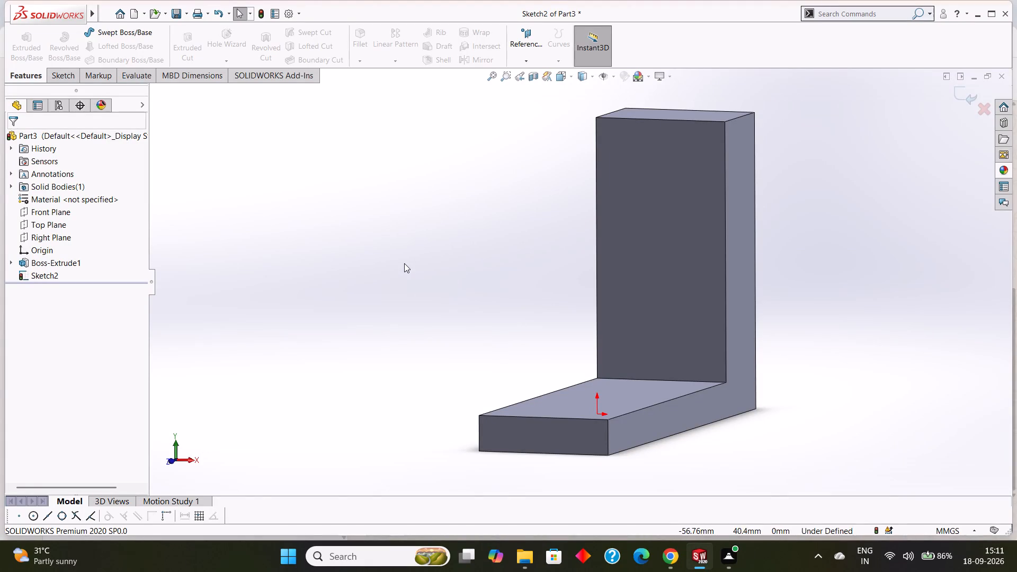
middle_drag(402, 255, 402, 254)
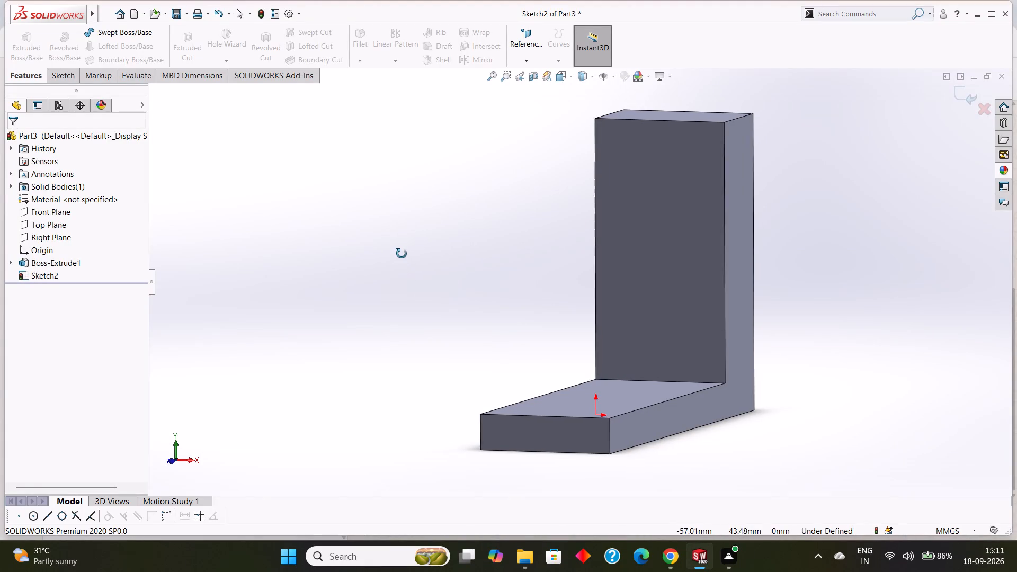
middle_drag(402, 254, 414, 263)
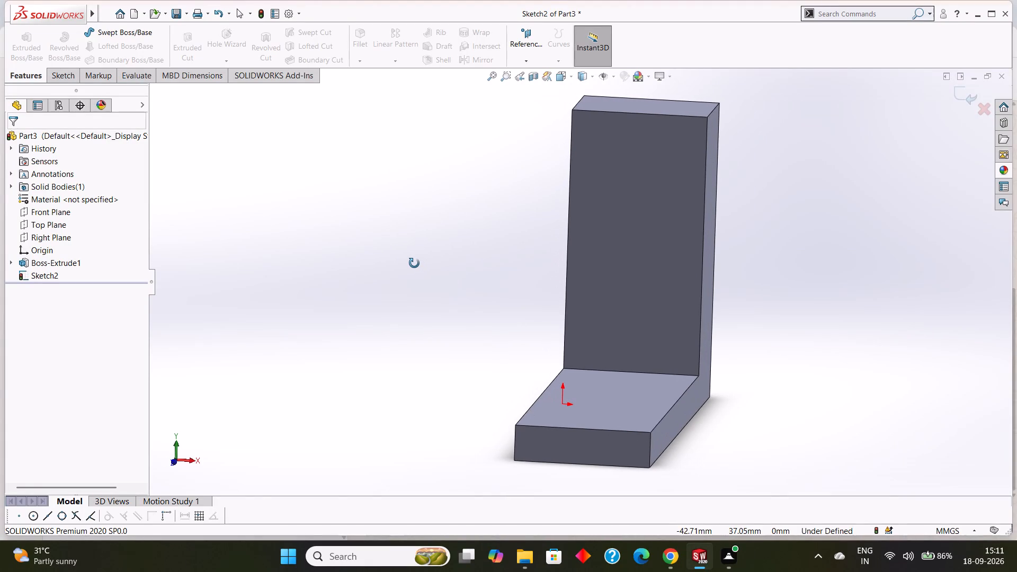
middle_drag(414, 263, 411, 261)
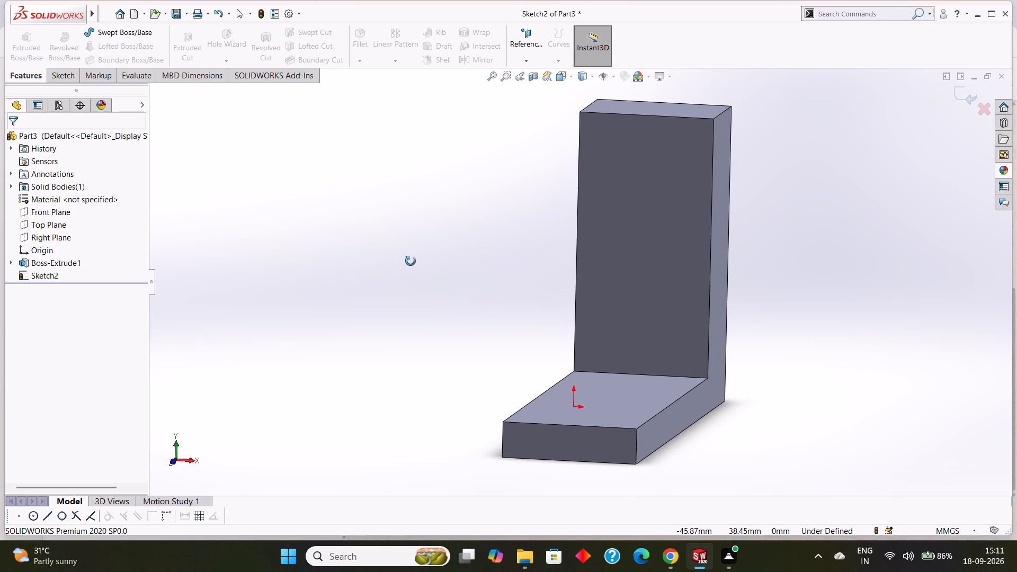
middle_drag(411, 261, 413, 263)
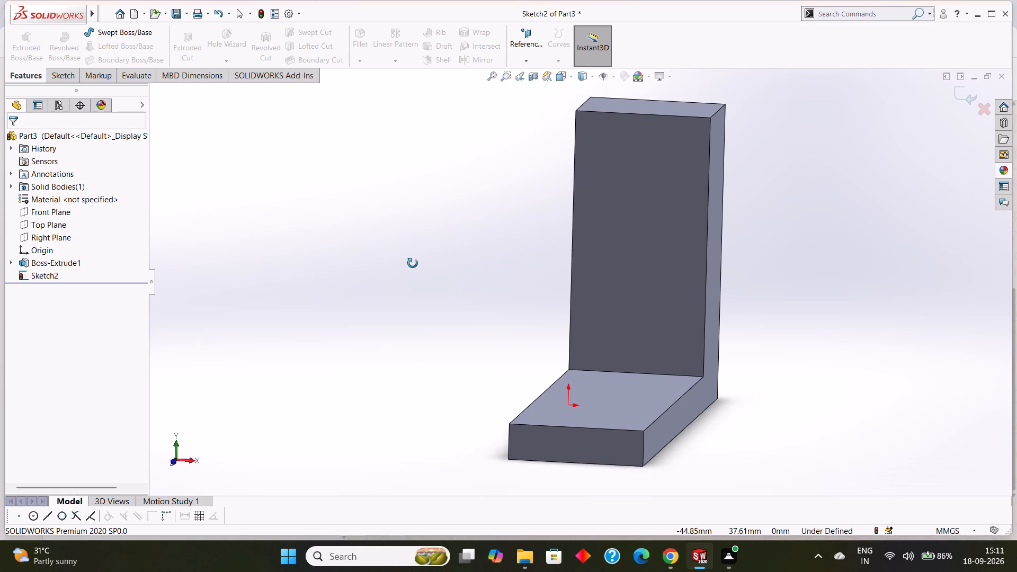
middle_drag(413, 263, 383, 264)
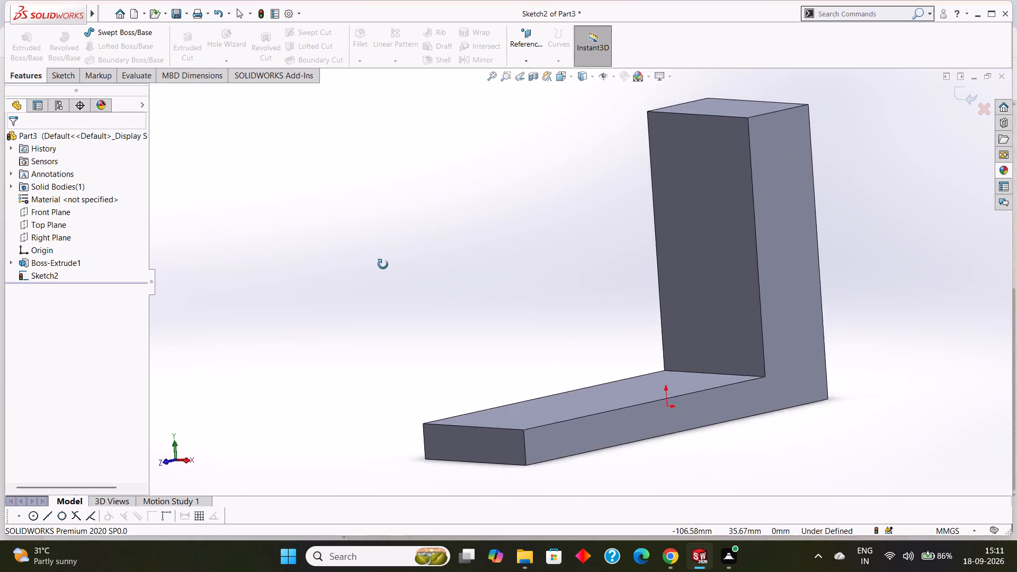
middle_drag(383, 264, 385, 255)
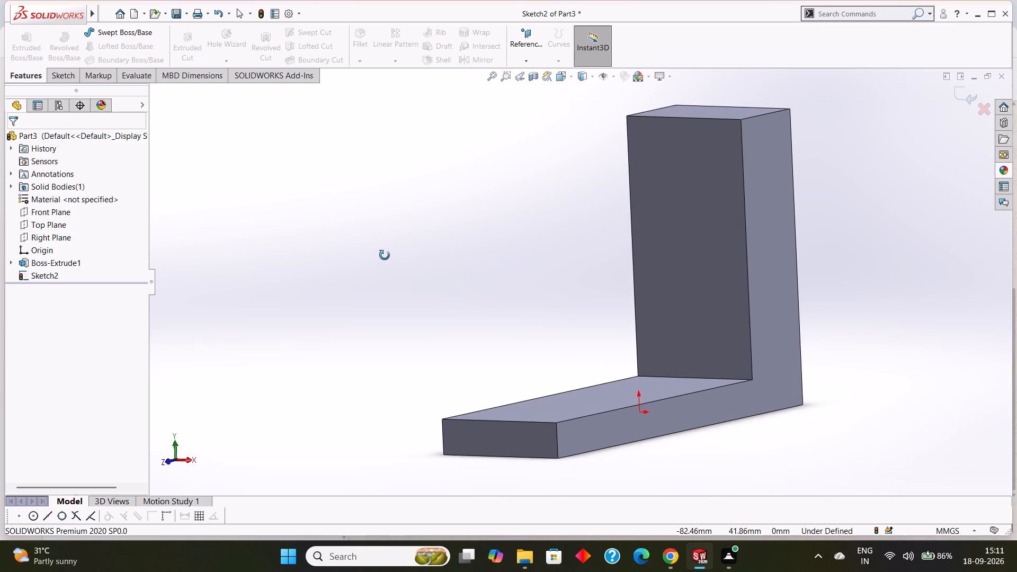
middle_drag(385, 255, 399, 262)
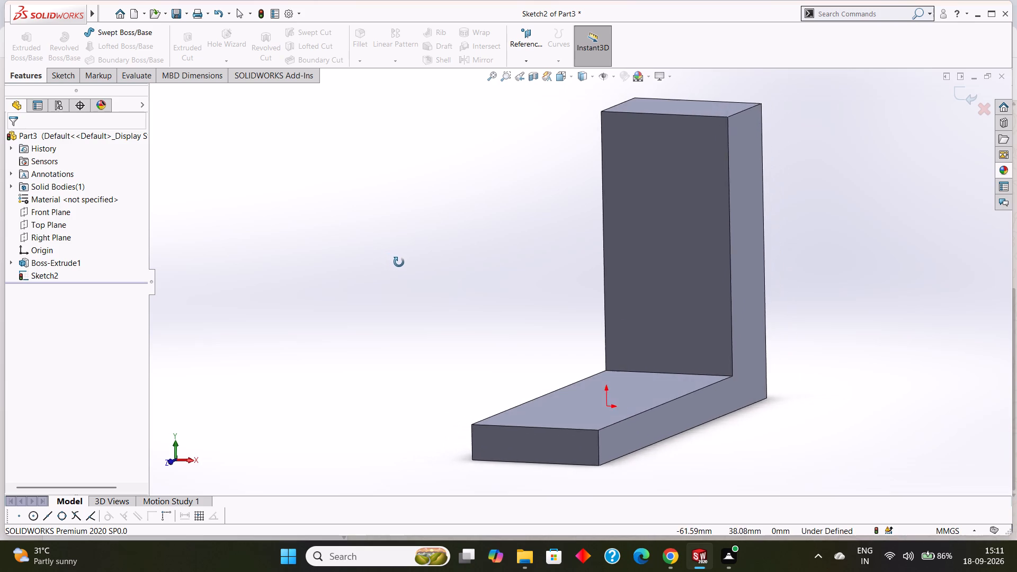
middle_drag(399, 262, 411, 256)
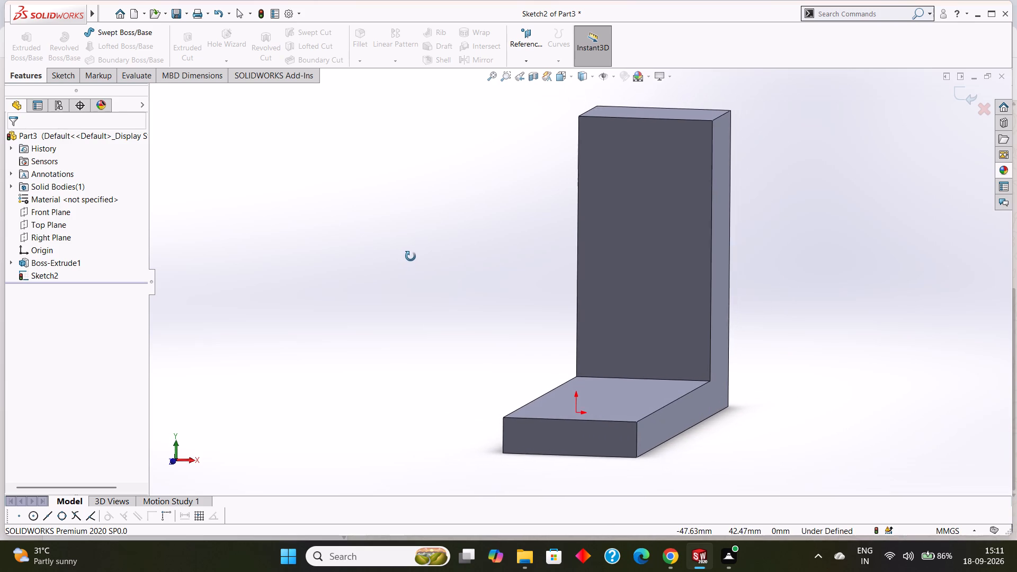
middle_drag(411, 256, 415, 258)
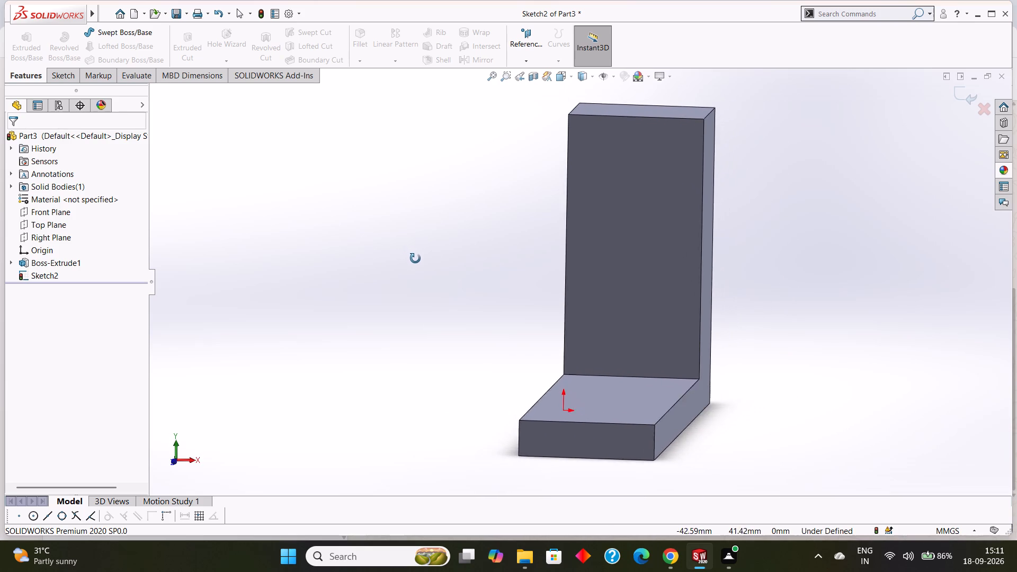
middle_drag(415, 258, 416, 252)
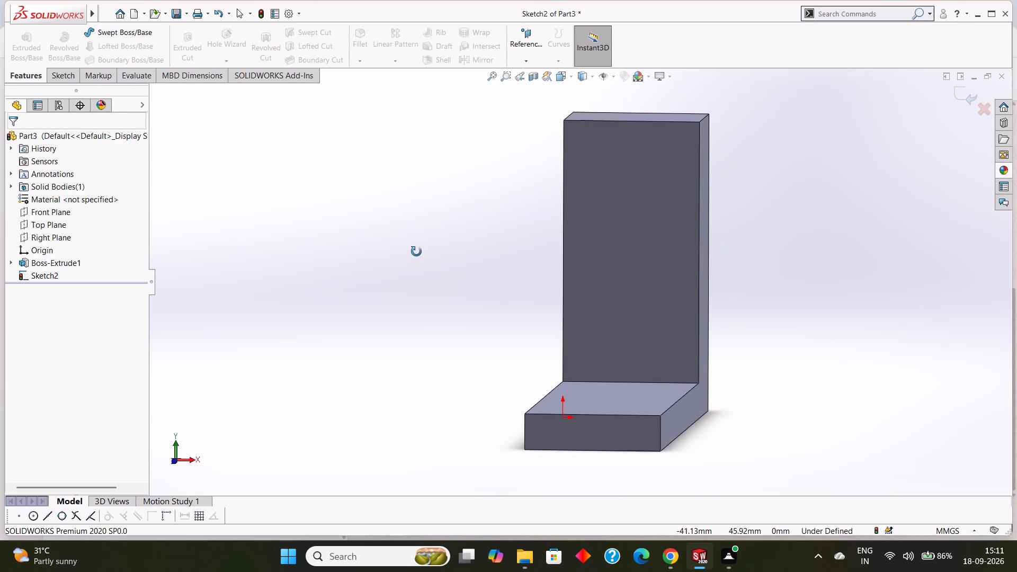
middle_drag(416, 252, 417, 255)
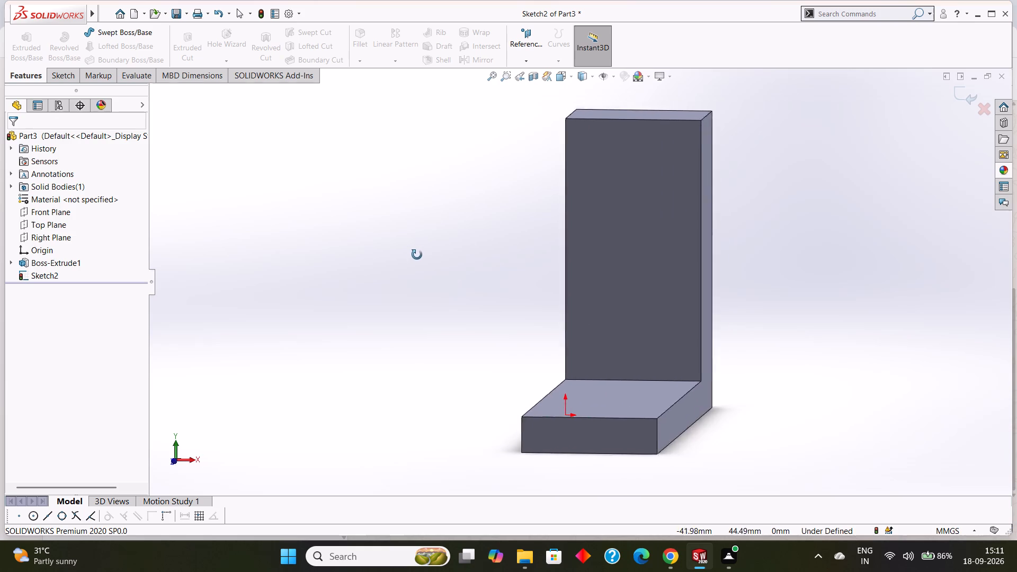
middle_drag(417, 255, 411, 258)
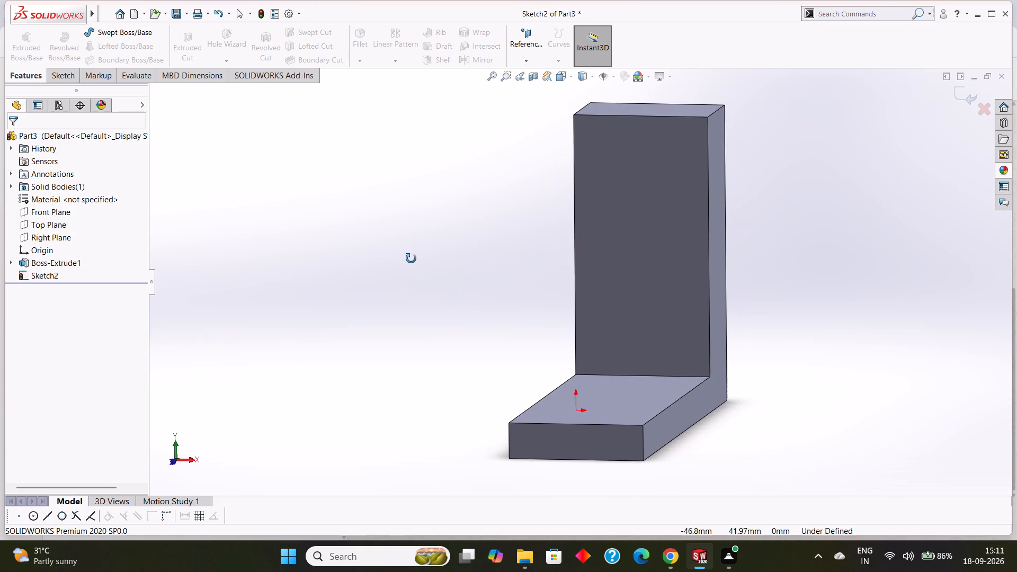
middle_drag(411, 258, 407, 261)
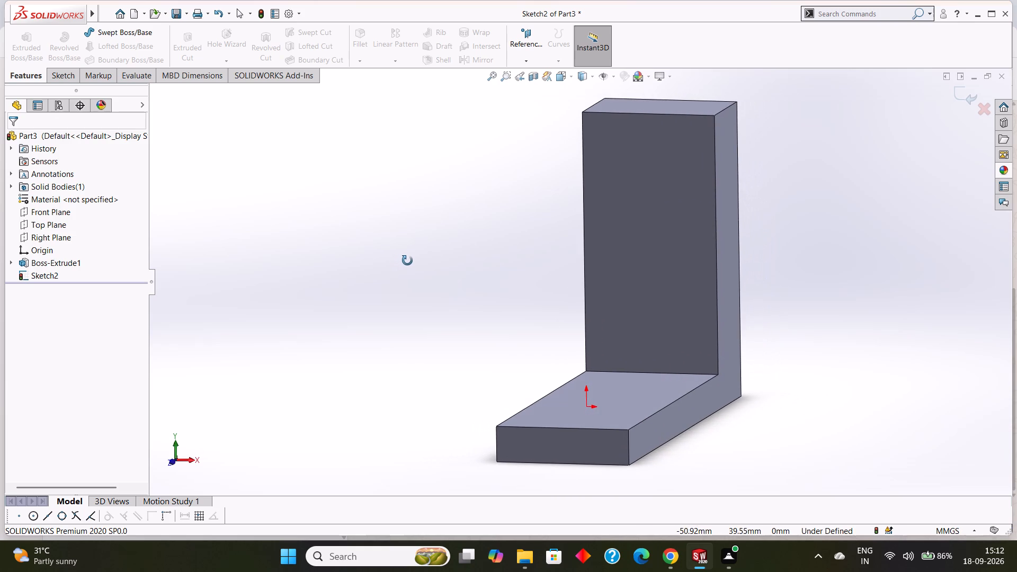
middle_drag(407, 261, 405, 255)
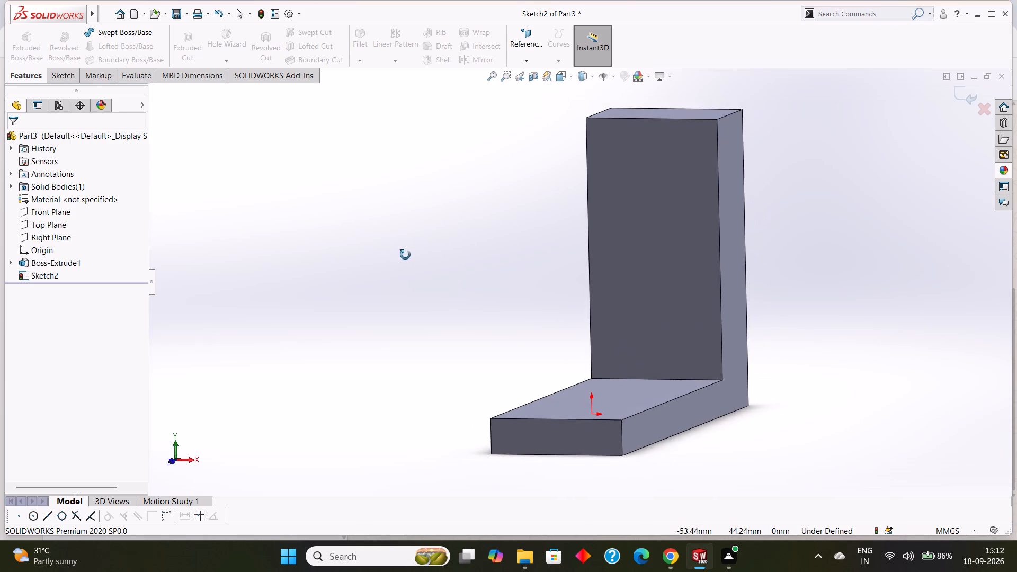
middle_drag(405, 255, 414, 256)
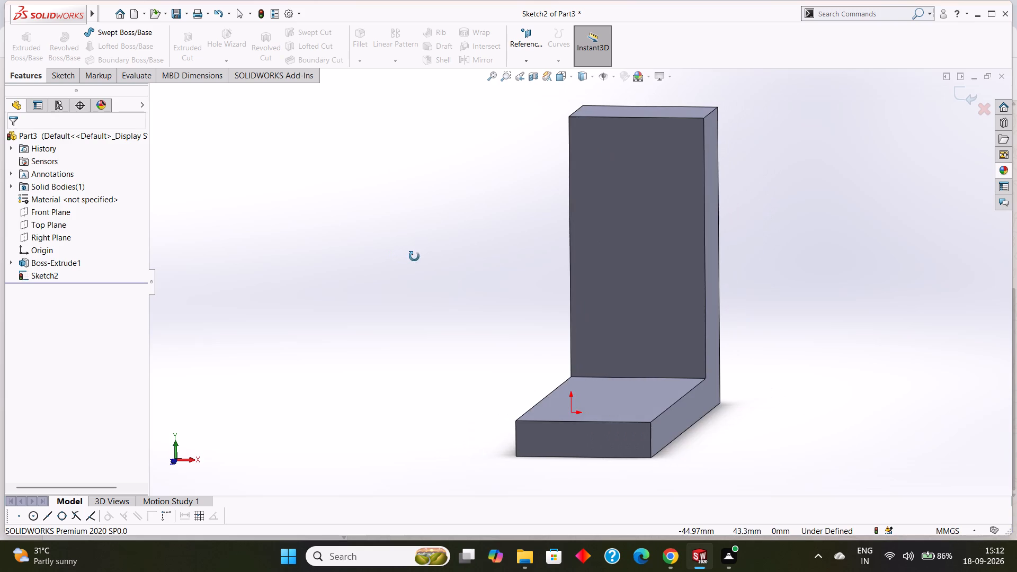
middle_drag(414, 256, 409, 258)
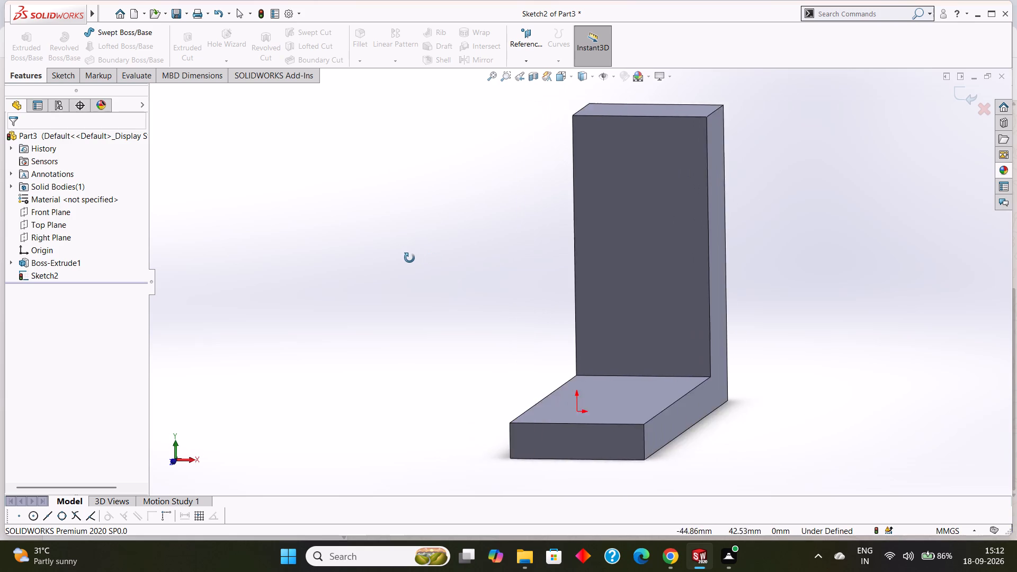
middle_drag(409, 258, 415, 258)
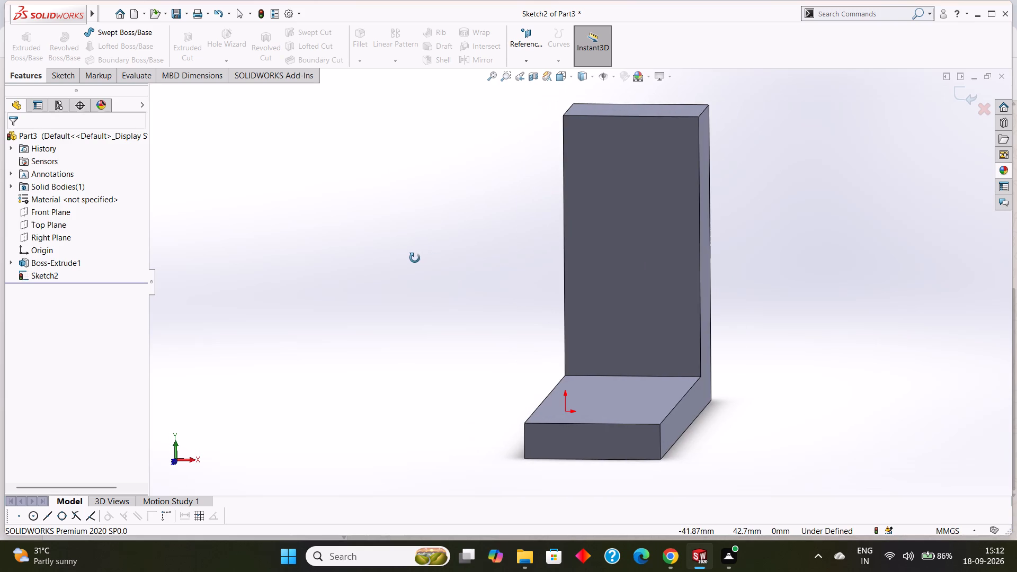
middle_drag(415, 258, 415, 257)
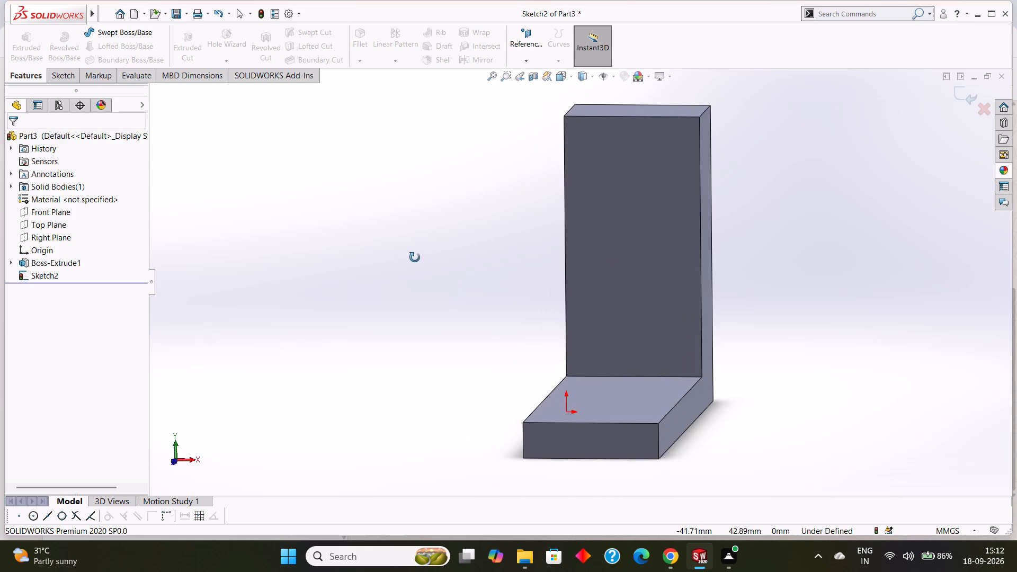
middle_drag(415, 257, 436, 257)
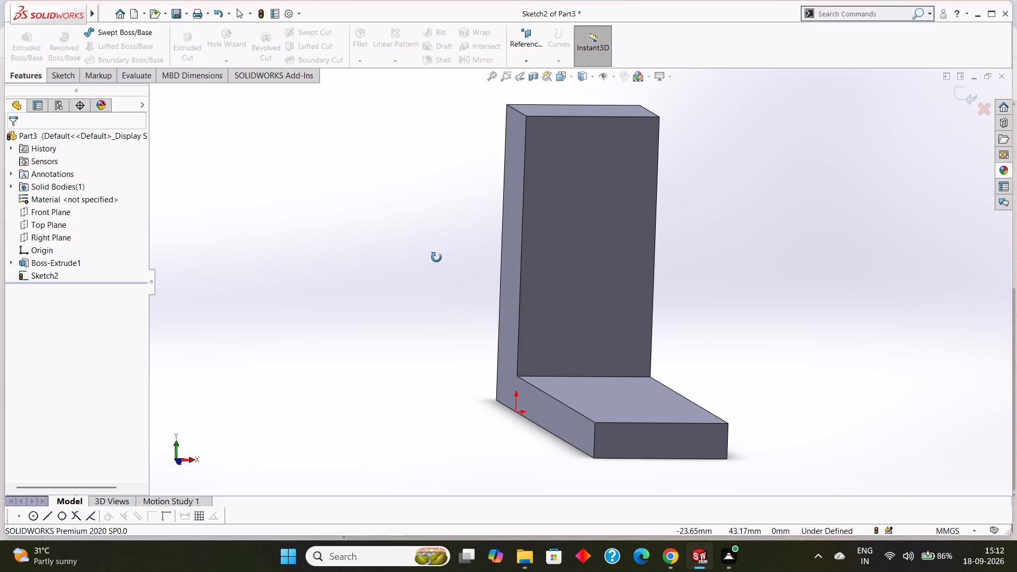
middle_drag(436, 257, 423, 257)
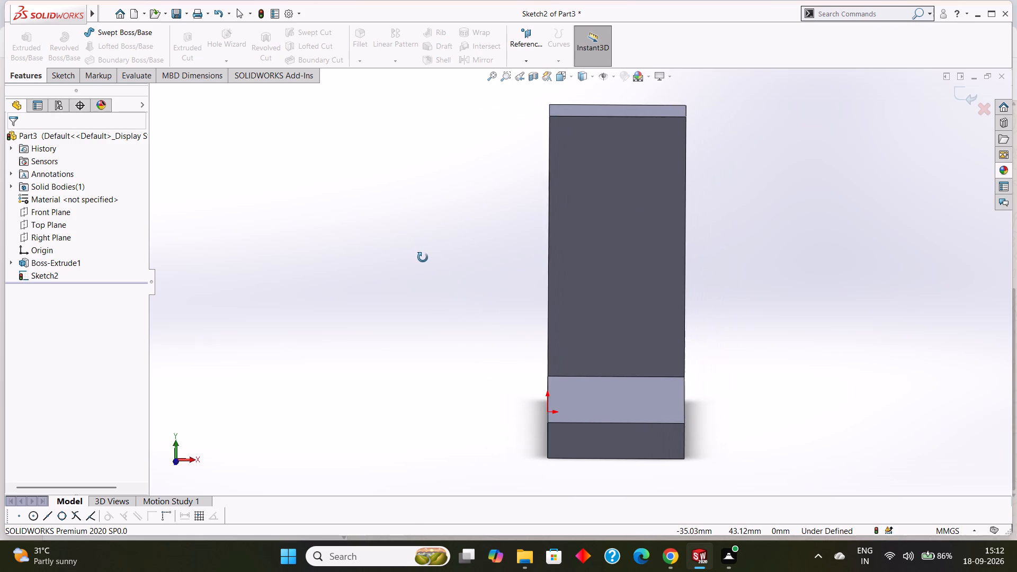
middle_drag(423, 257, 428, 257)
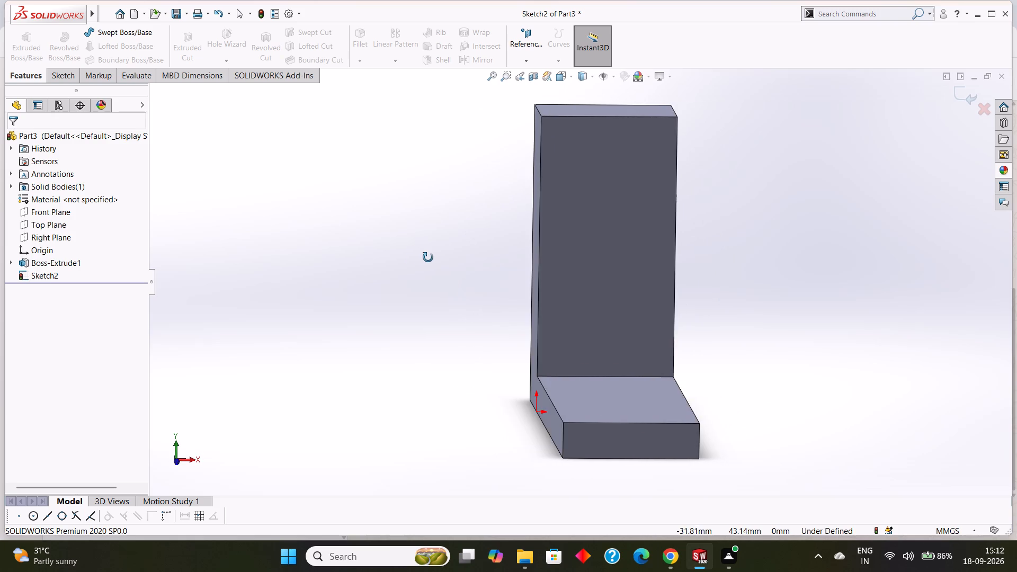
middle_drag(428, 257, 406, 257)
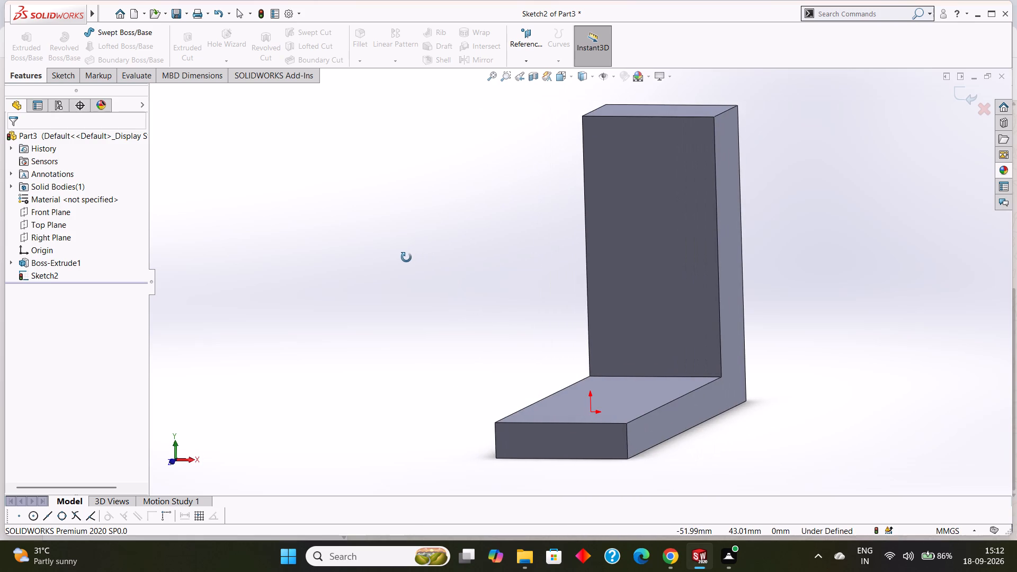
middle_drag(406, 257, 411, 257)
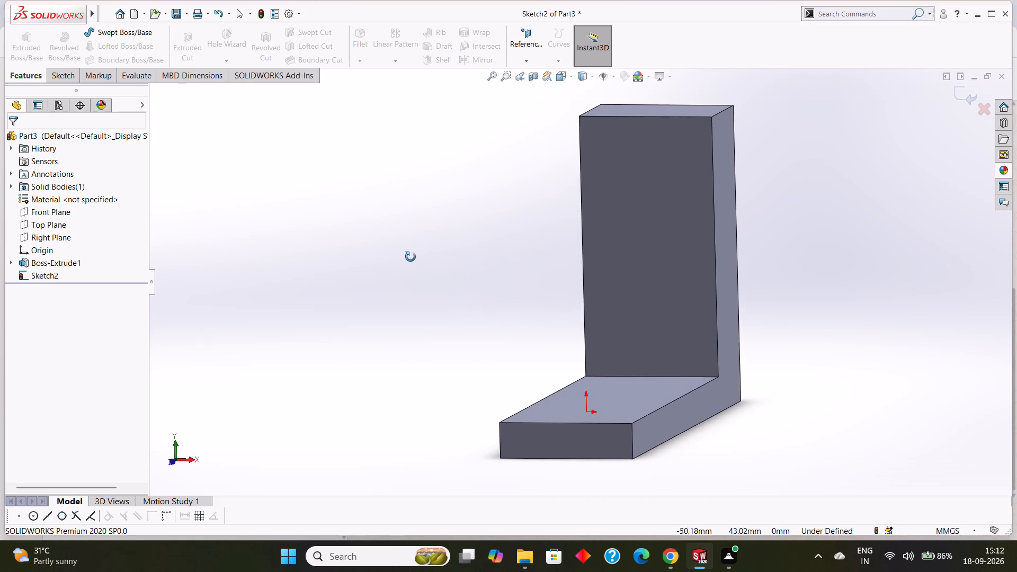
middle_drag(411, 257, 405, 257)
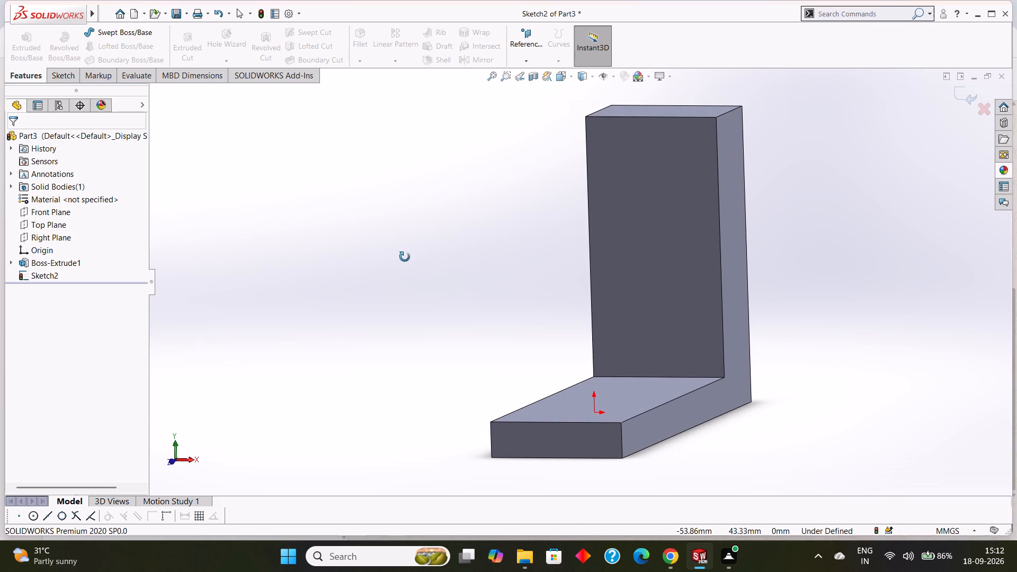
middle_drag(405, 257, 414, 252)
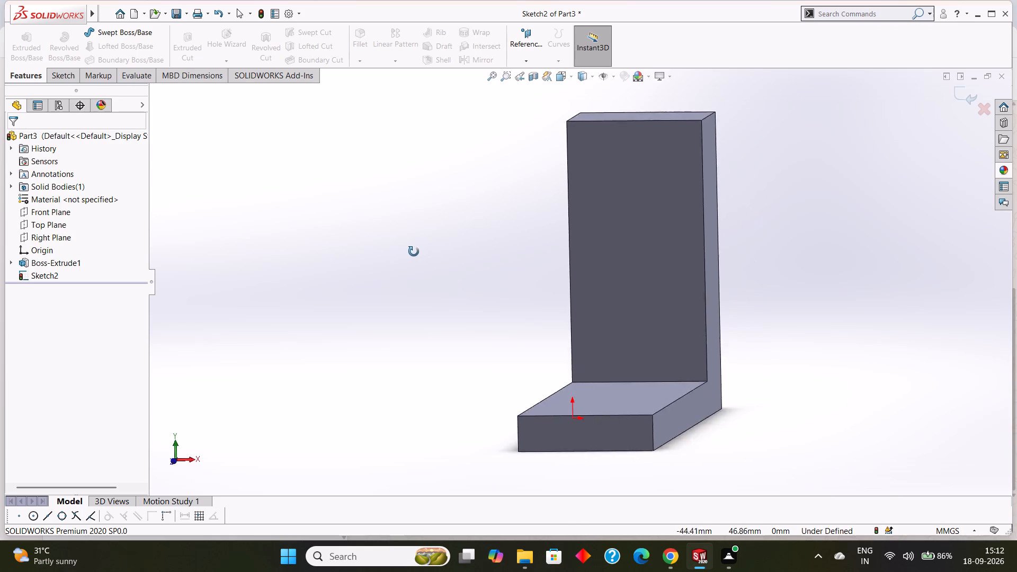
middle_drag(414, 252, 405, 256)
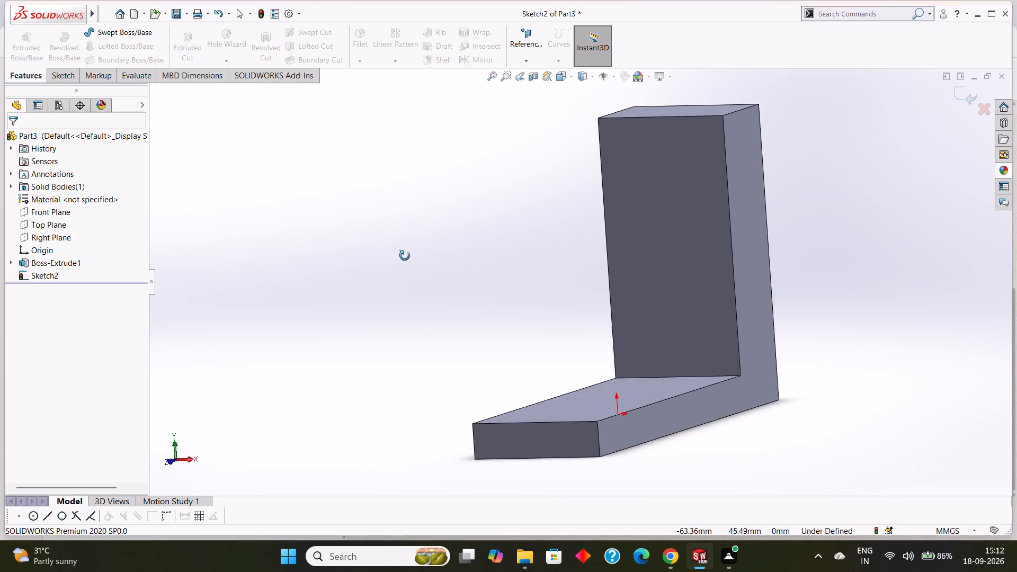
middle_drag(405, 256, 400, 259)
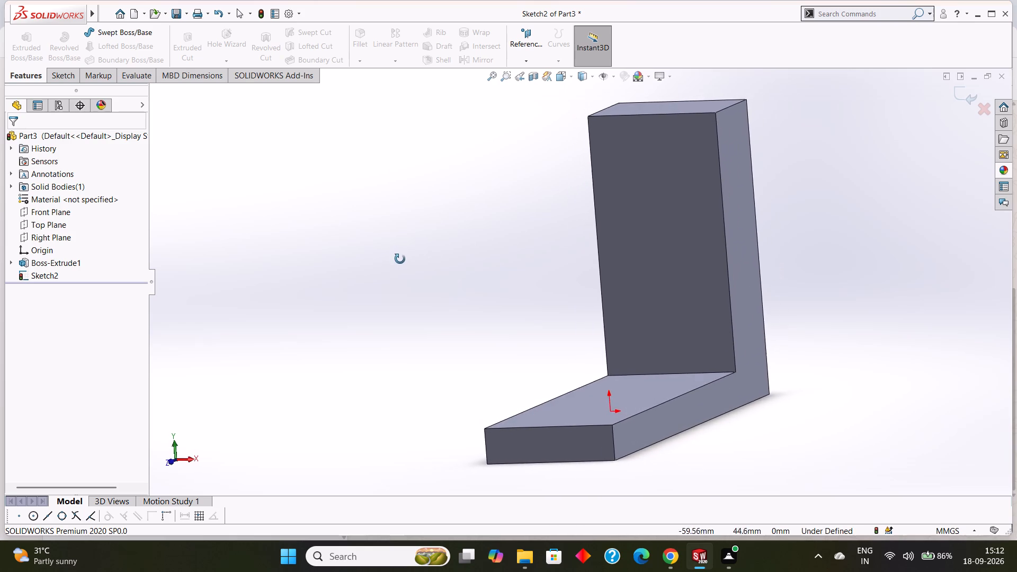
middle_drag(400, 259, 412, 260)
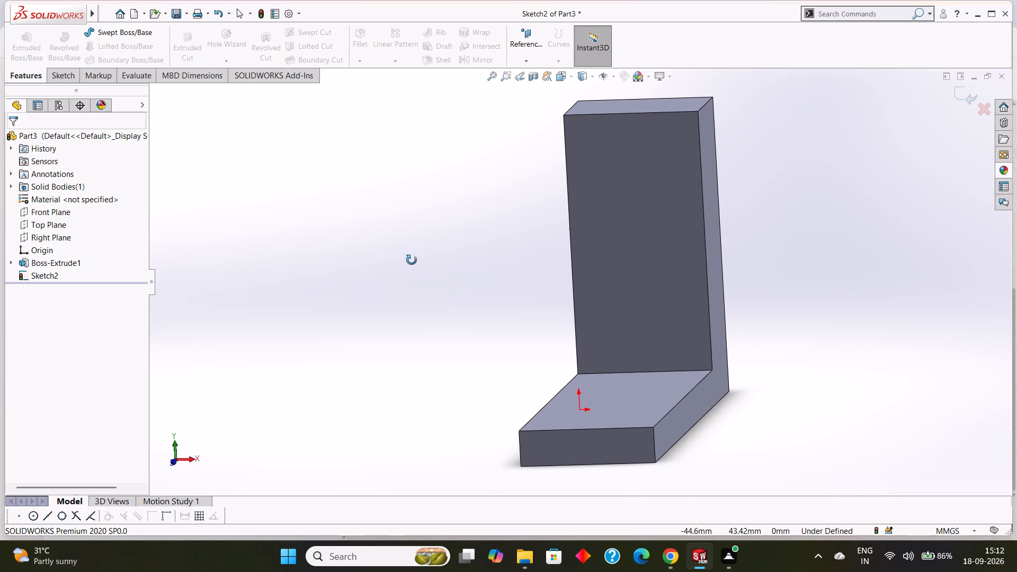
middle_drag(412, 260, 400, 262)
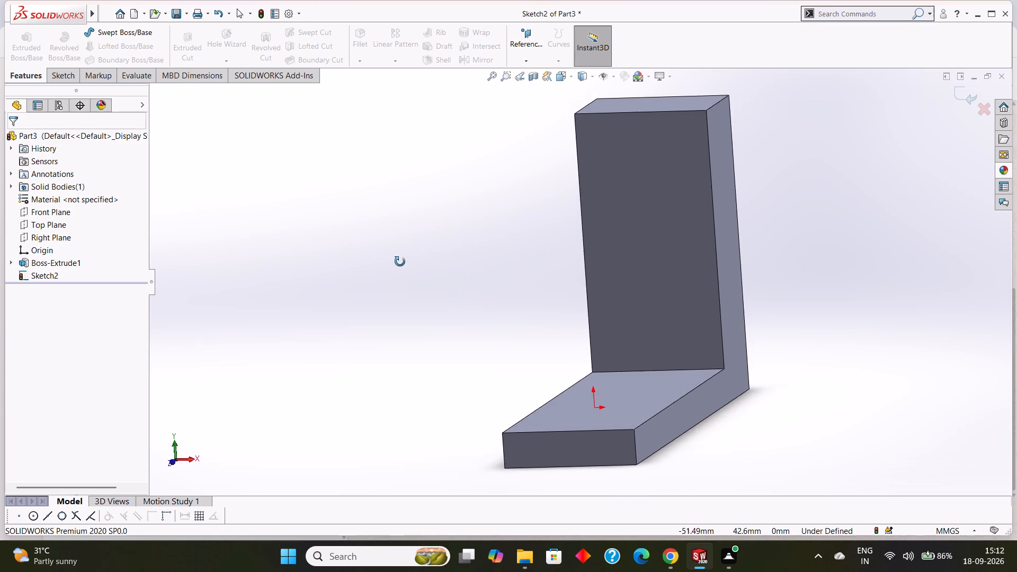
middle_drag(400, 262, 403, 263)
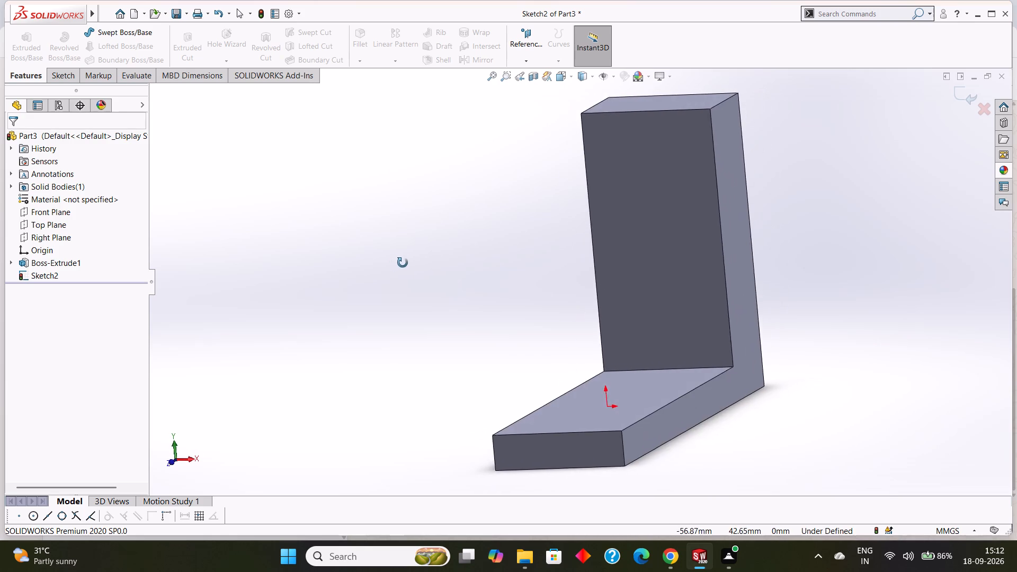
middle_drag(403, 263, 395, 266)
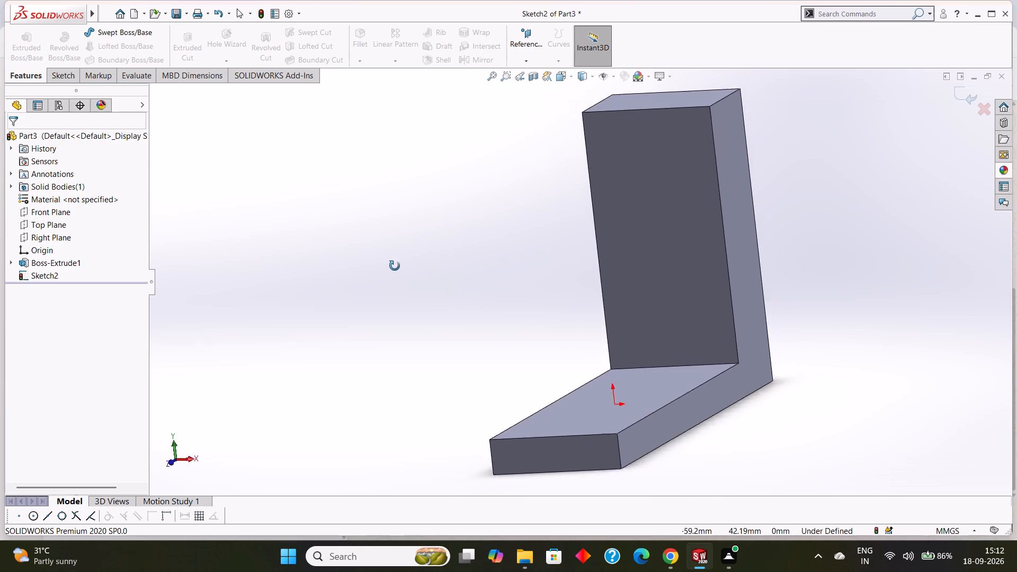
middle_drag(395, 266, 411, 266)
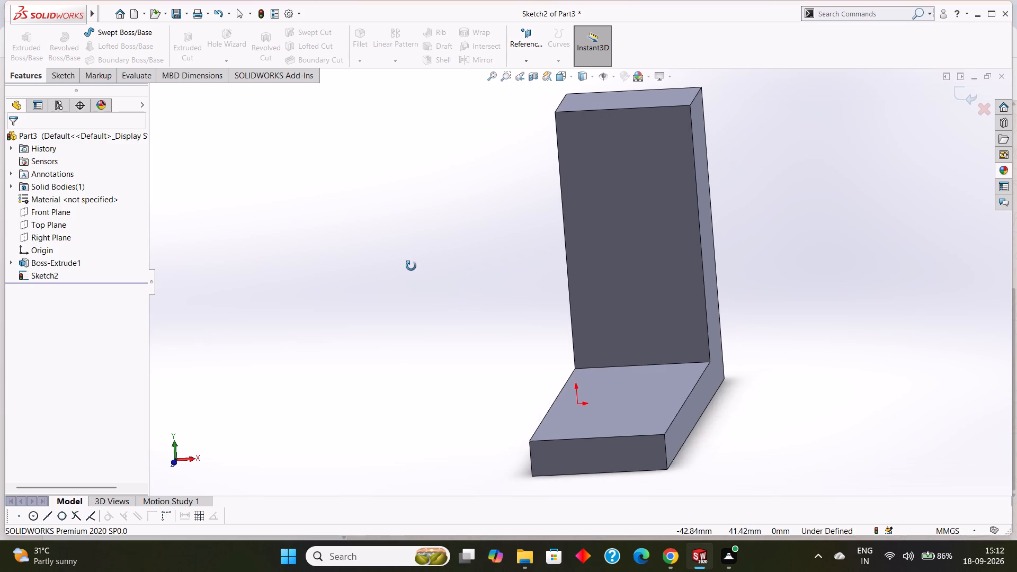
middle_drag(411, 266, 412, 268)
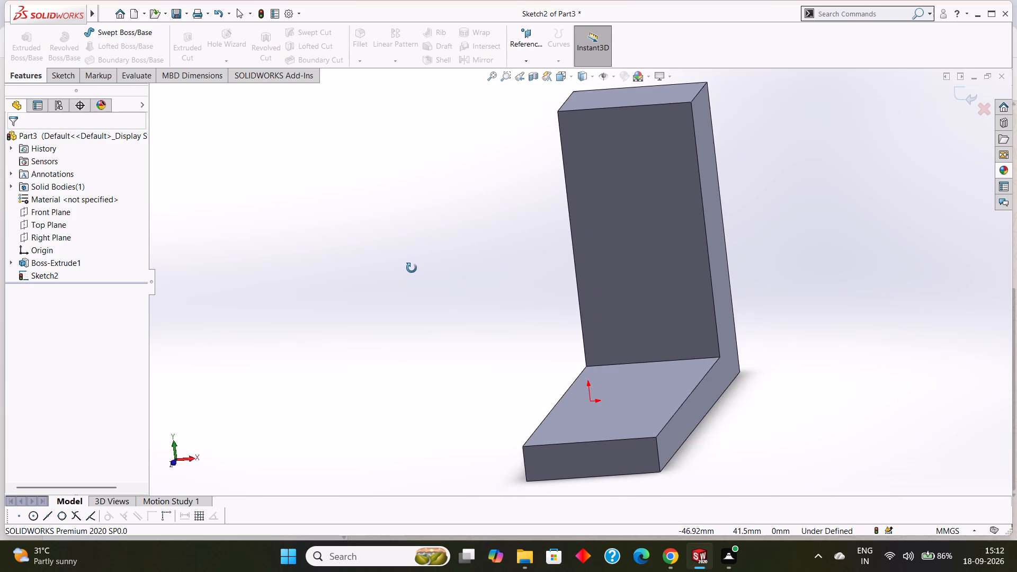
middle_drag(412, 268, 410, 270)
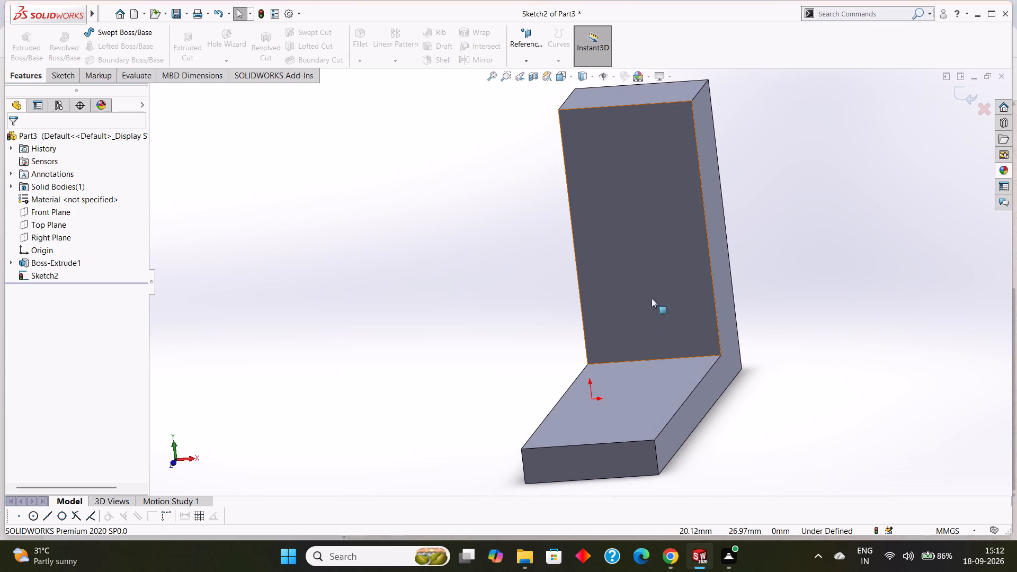
Convert the lower edge and the origin-side vertical edge of the upright's inner face into sketch lines, viewing the face straight on.
click(650, 214)
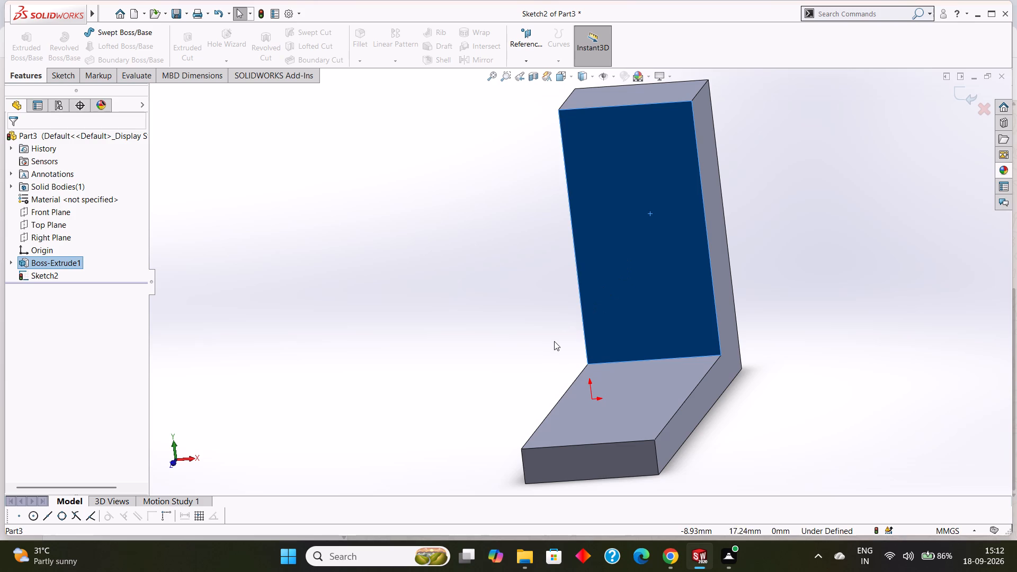
key(ctrl+6)
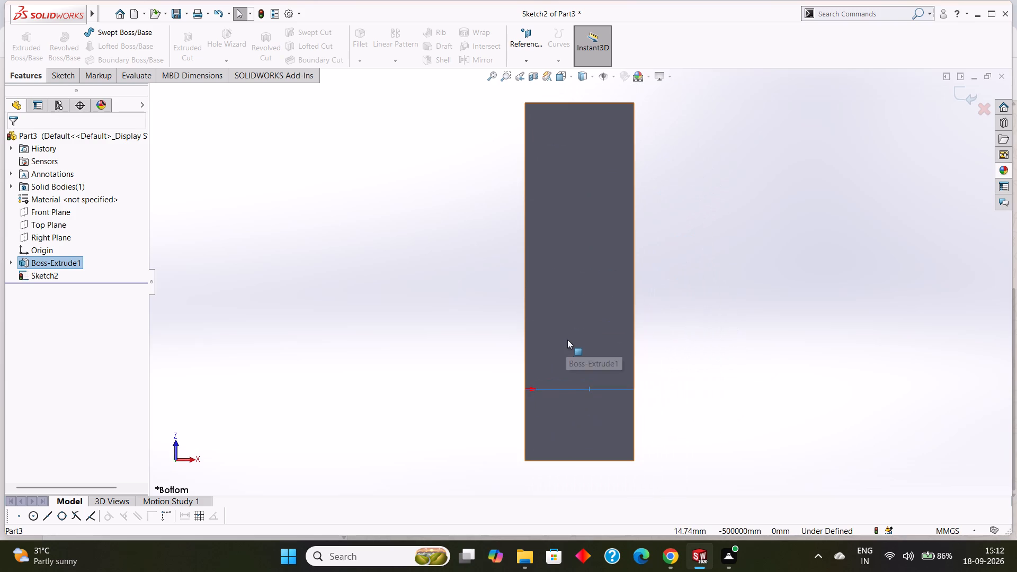
key(Escape)
middle_drag(721, 200, 593, 395)
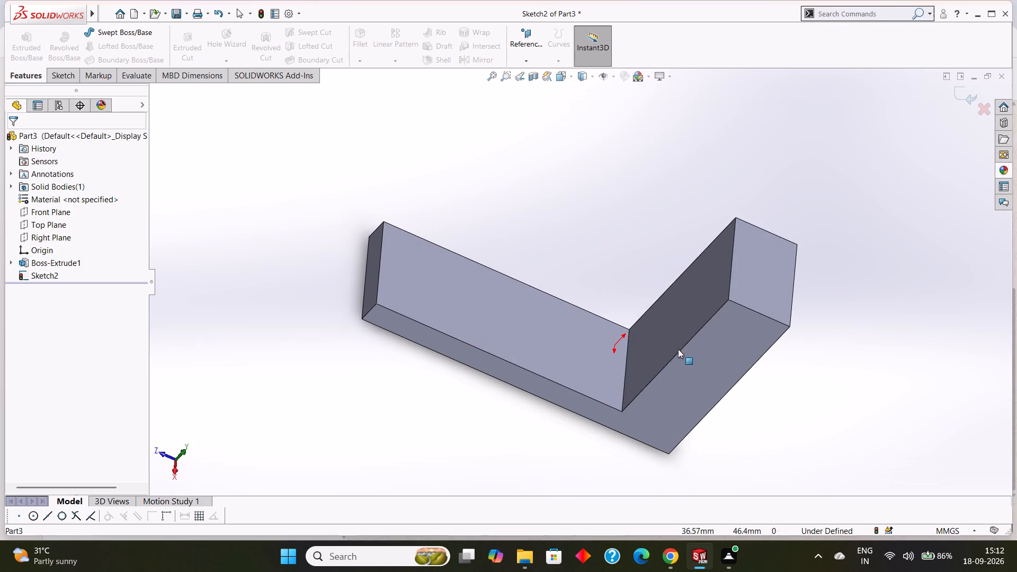
click(675, 318)
key(ctrl+8)
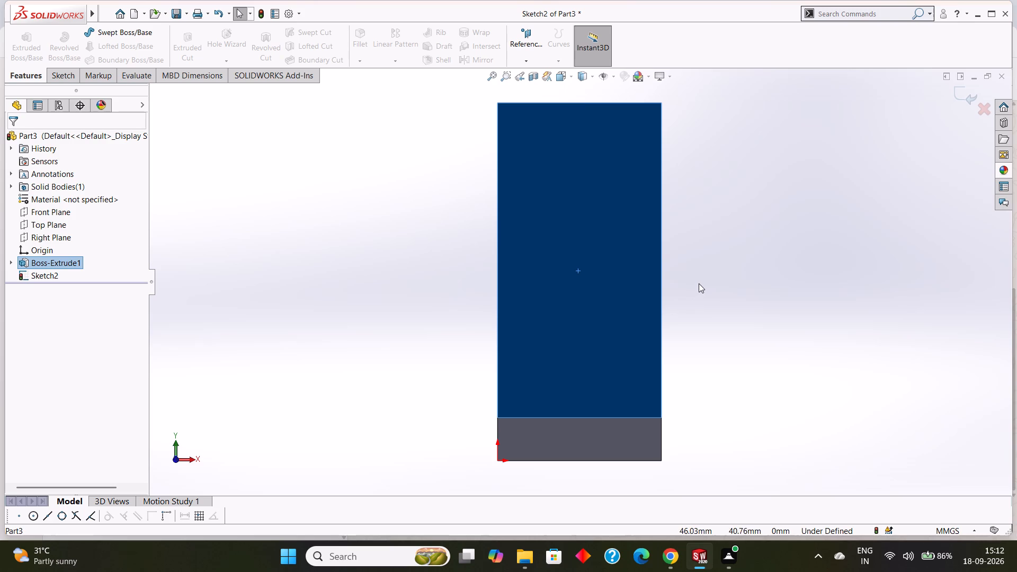
key(Escape)
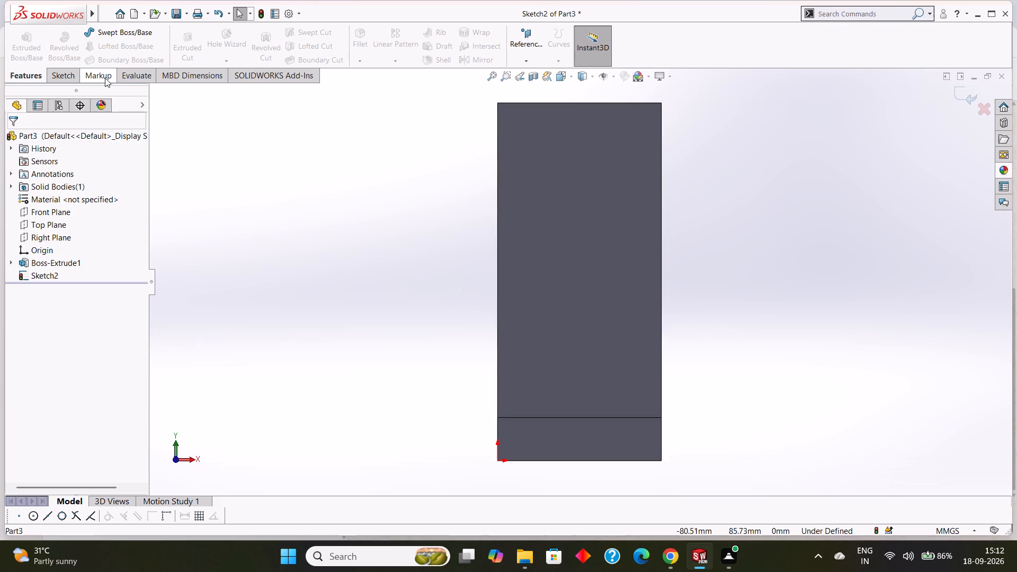
click(70, 74)
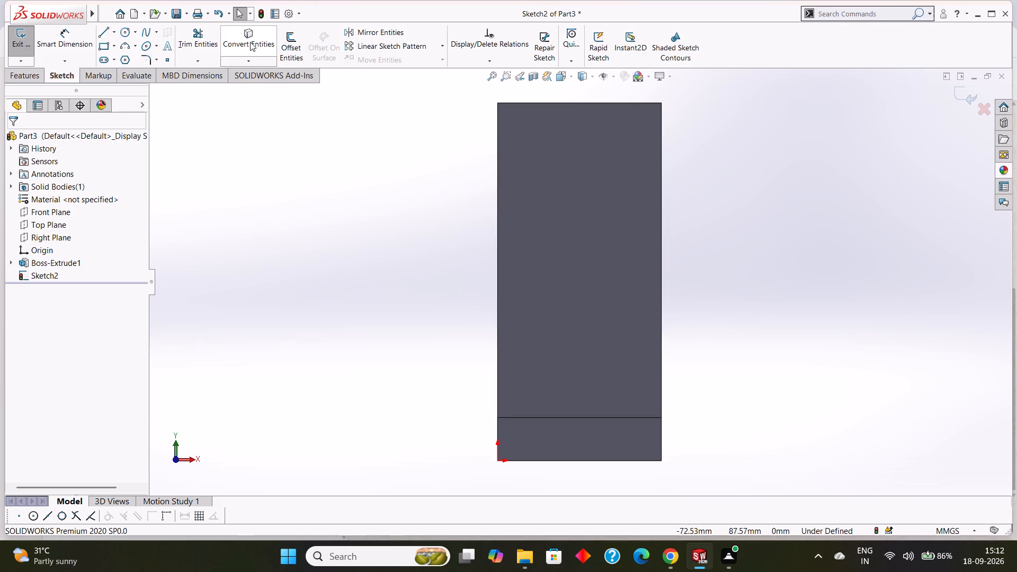
click(250, 42)
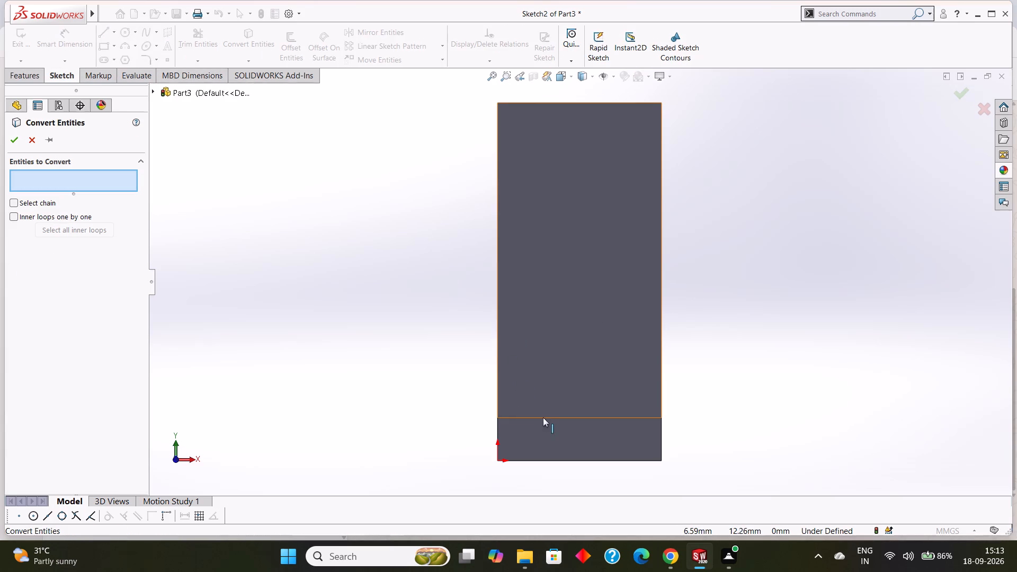
click(552, 417)
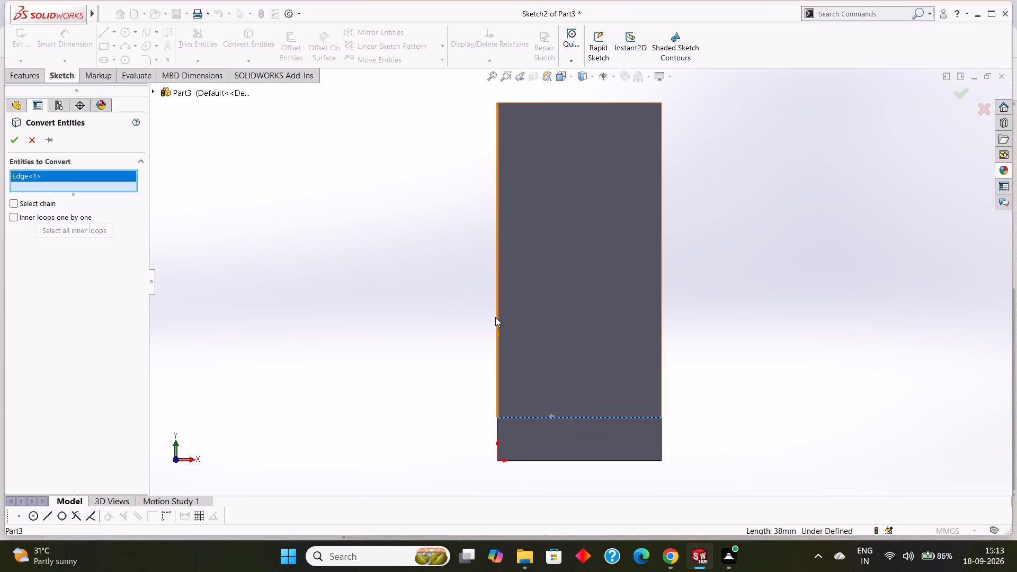
click(497, 309)
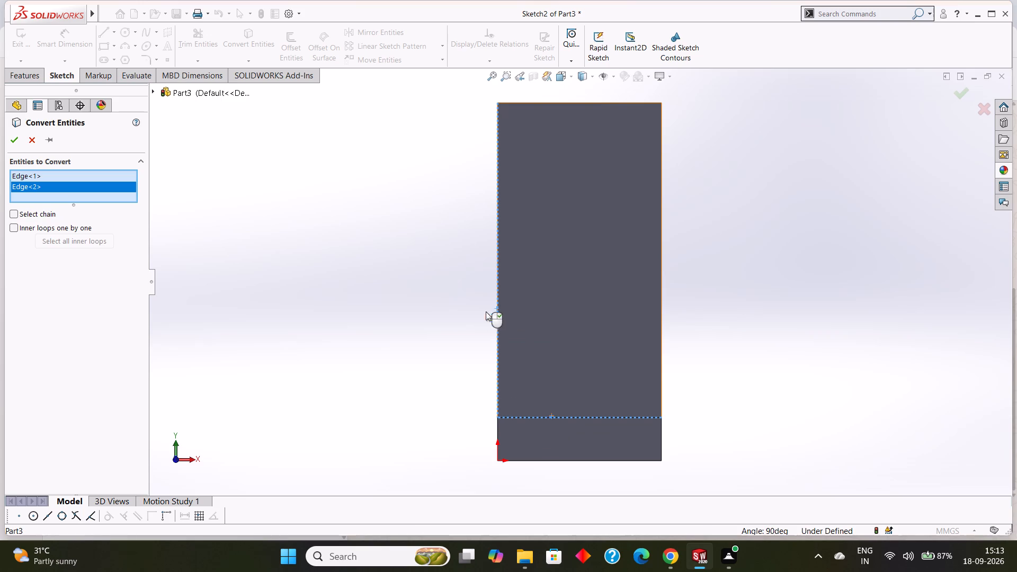
click(19, 135)
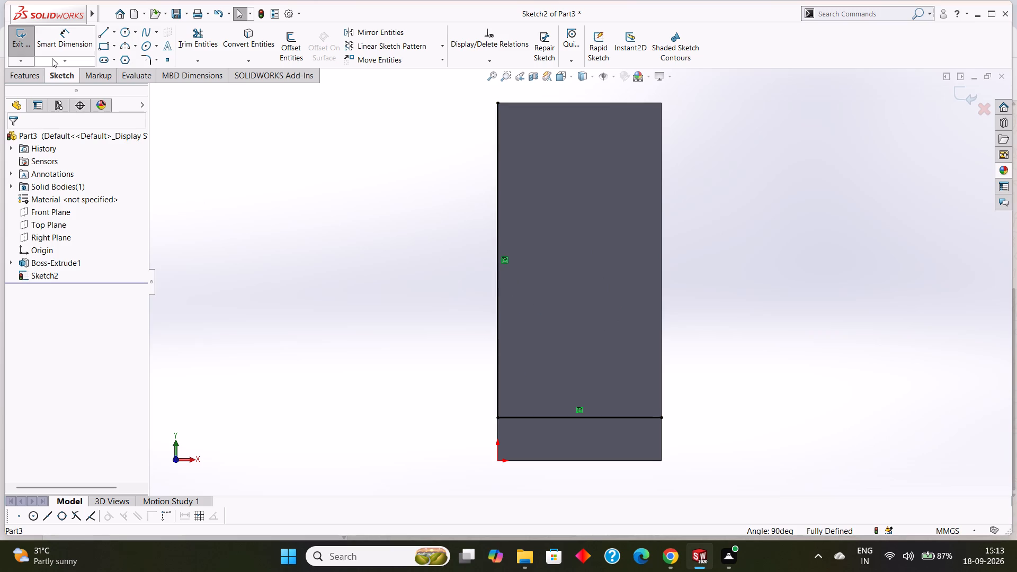
Sketch a horizontal line about 14 mm long from the converted vertical edge and a vertical line from its end down to the converted lower edge.
click(97, 31)
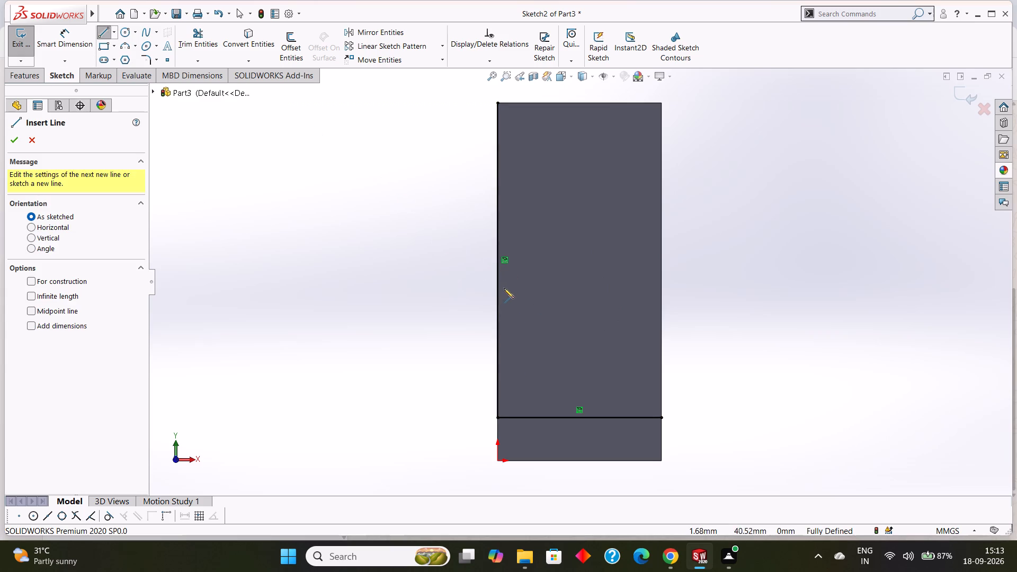
click(499, 317)
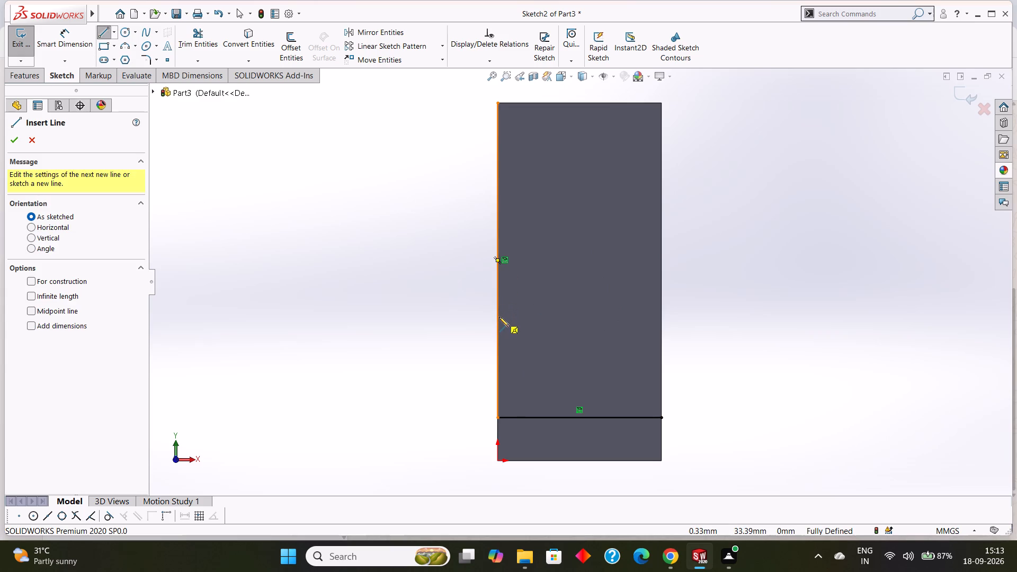
click(558, 315)
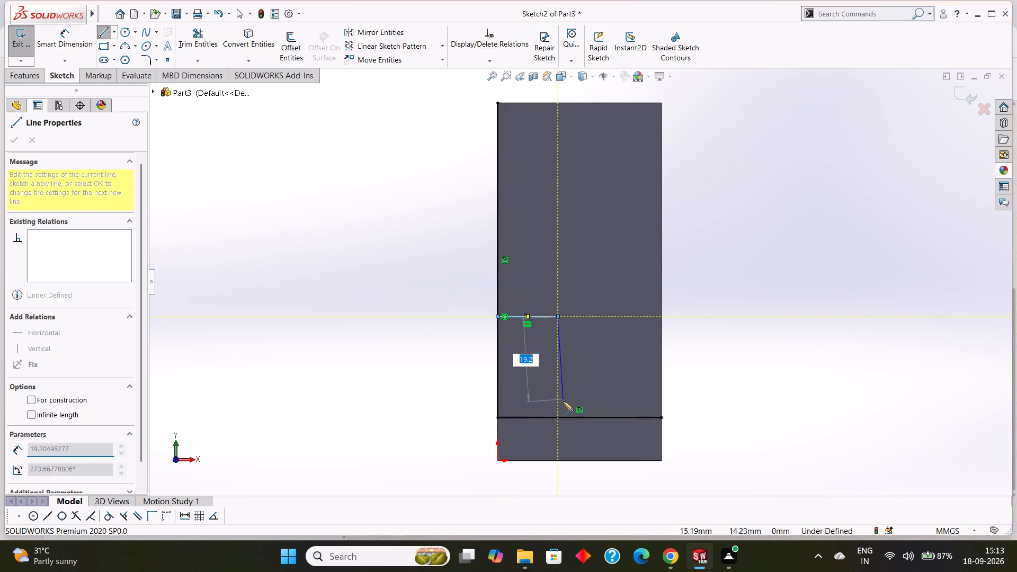
click(559, 417)
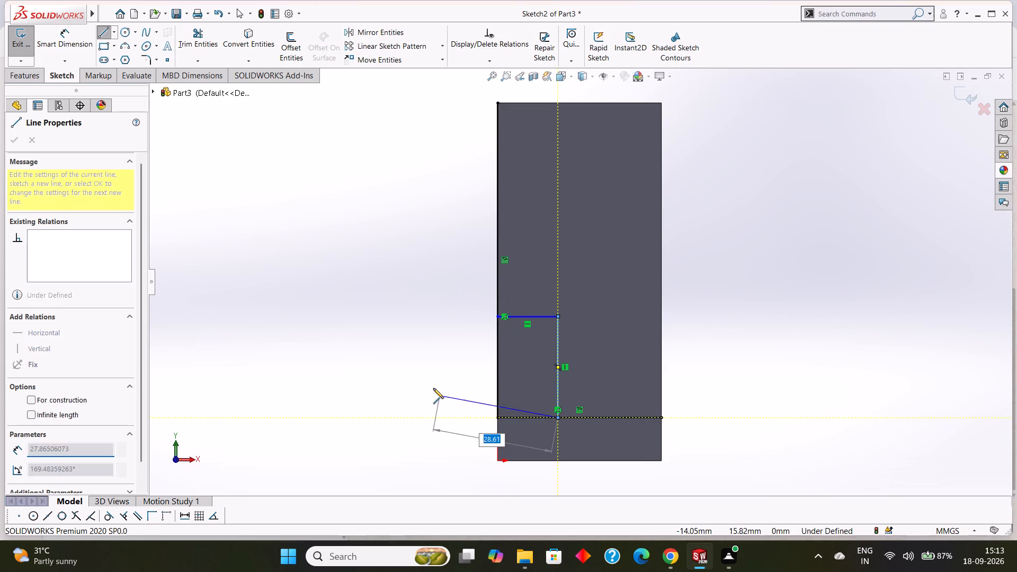
right_click(414, 377)
click(451, 385)
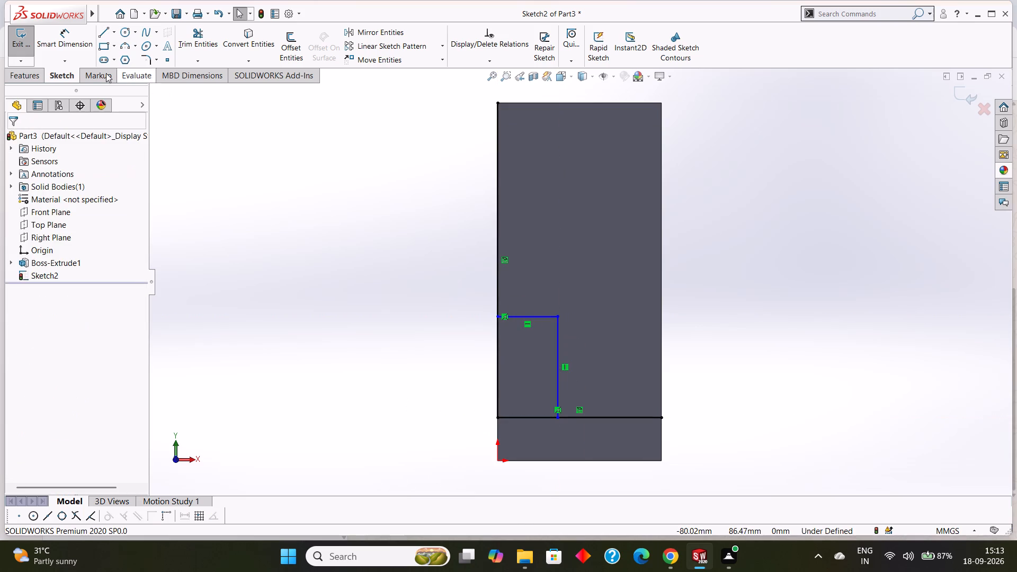
Dimension the corner profile's horizontal line to 16 mm and its vertical line to 35 mm.
click(75, 43)
scroll(521, 313, down, 3)
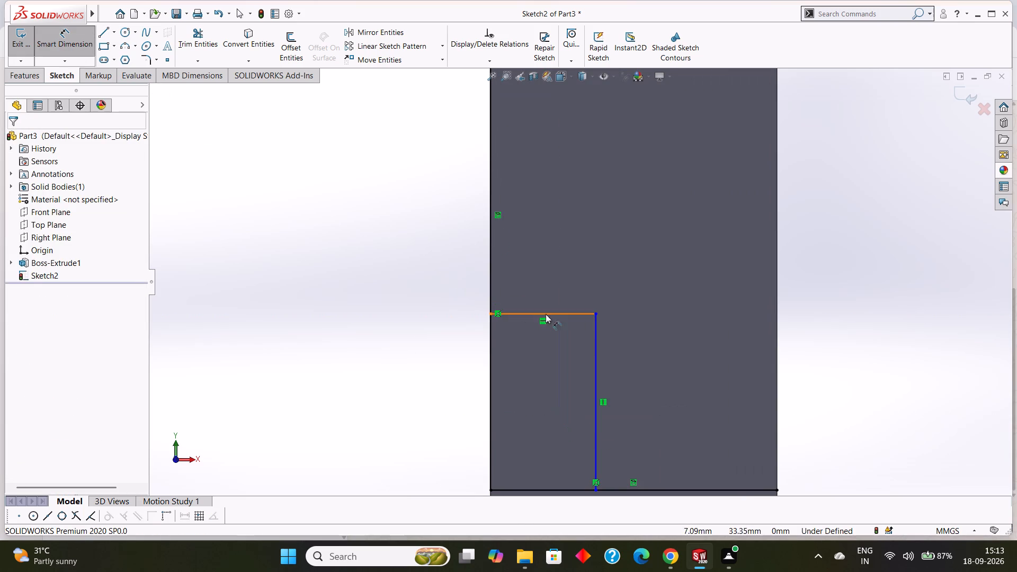
click(554, 314)
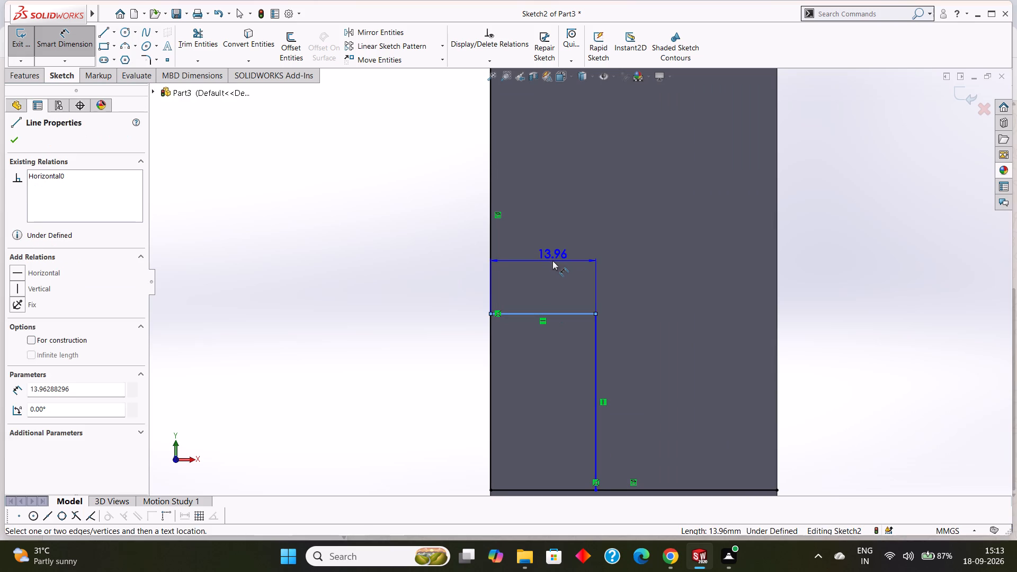
click(552, 261)
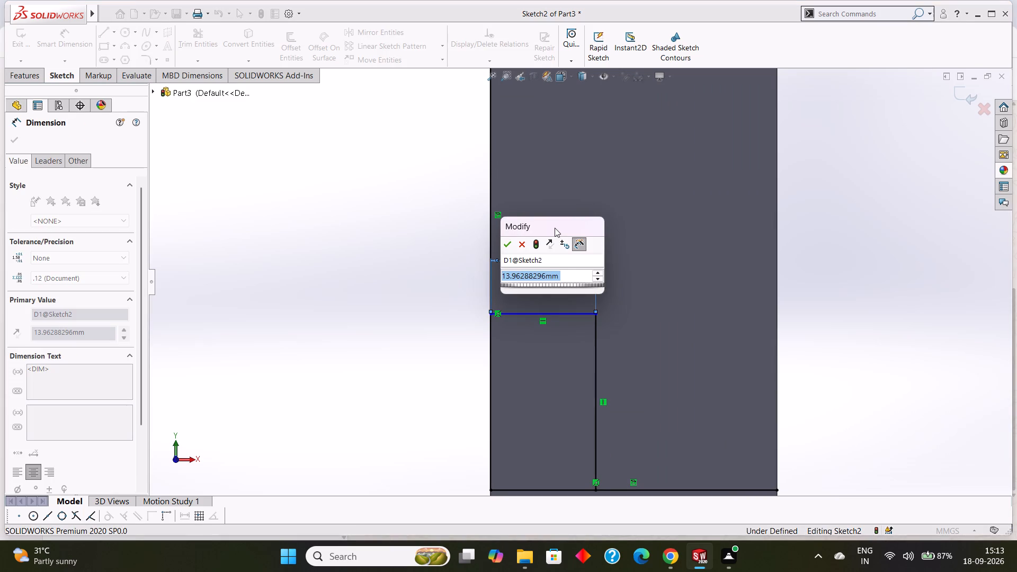
text(16)
key(Return)
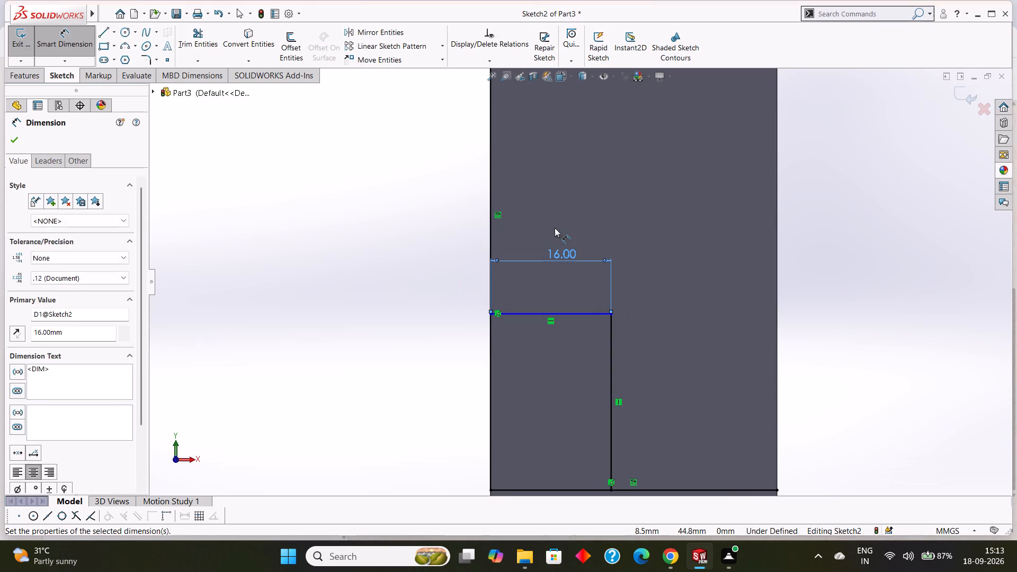
click(613, 334)
click(684, 339)
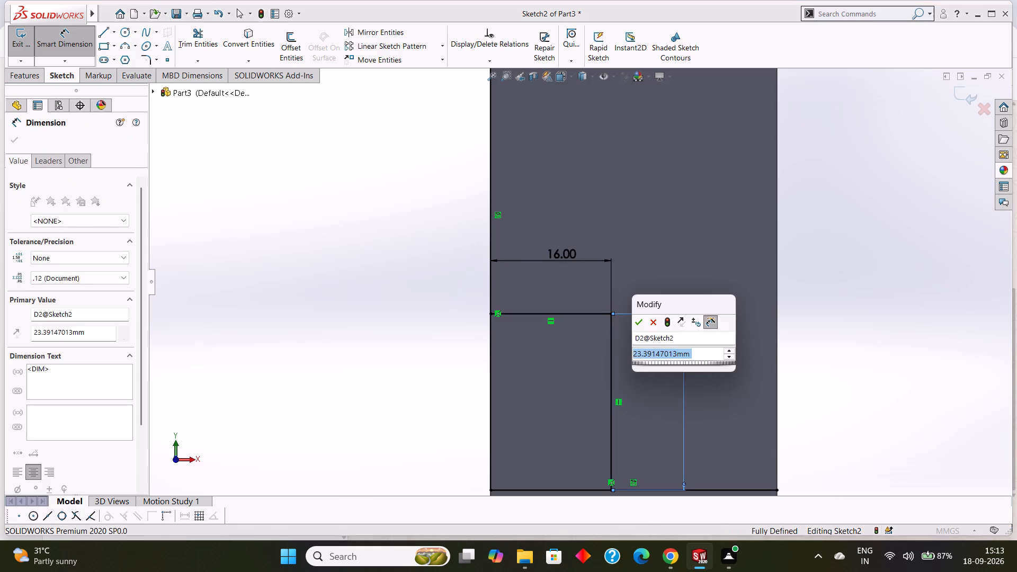
text(35)
key(Return)
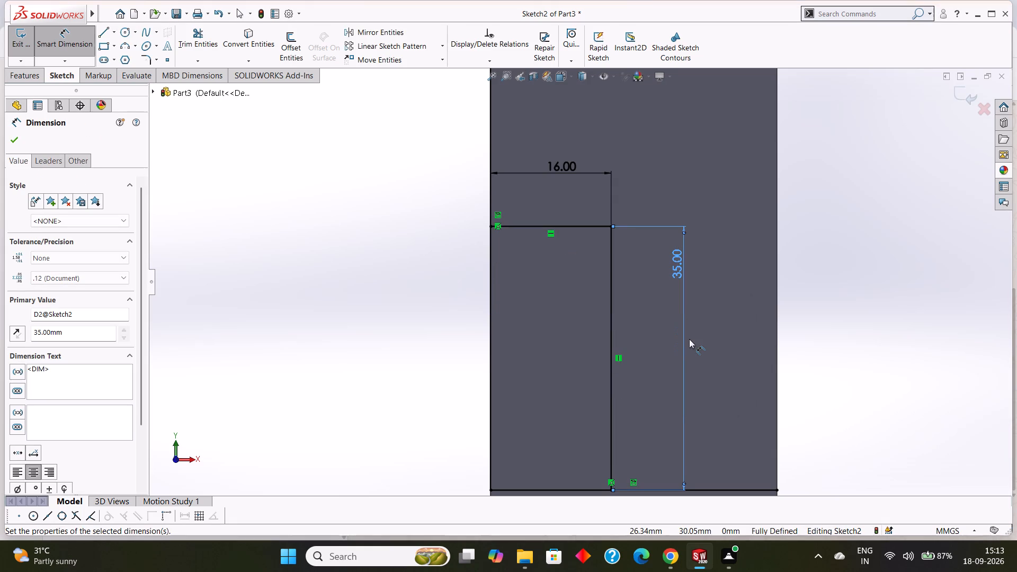
click(19, 142)
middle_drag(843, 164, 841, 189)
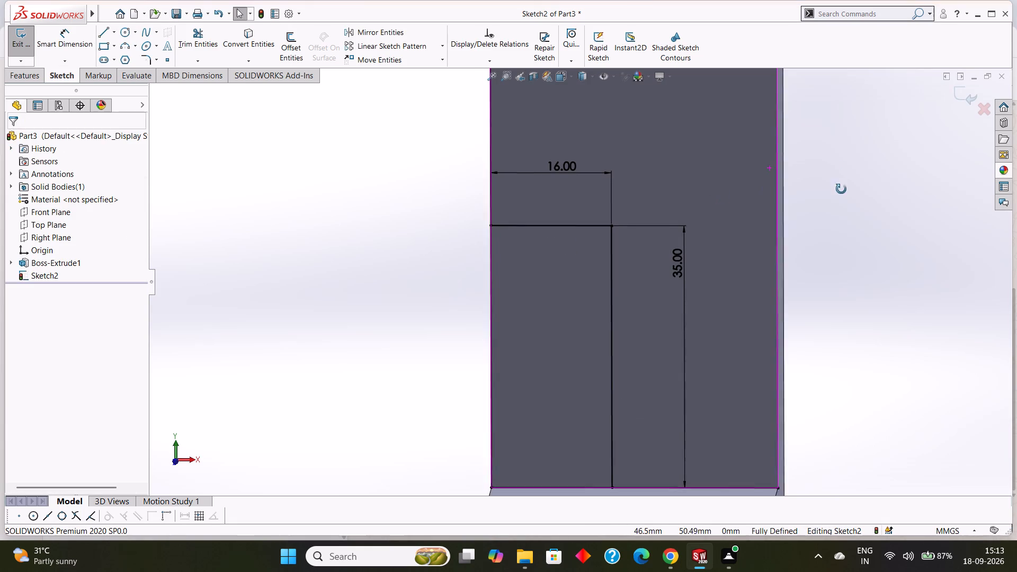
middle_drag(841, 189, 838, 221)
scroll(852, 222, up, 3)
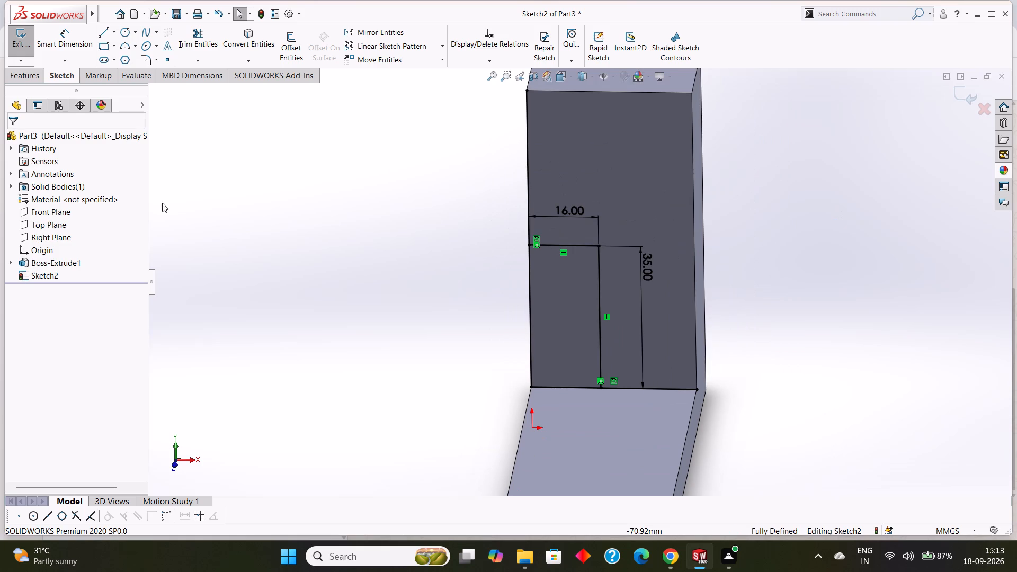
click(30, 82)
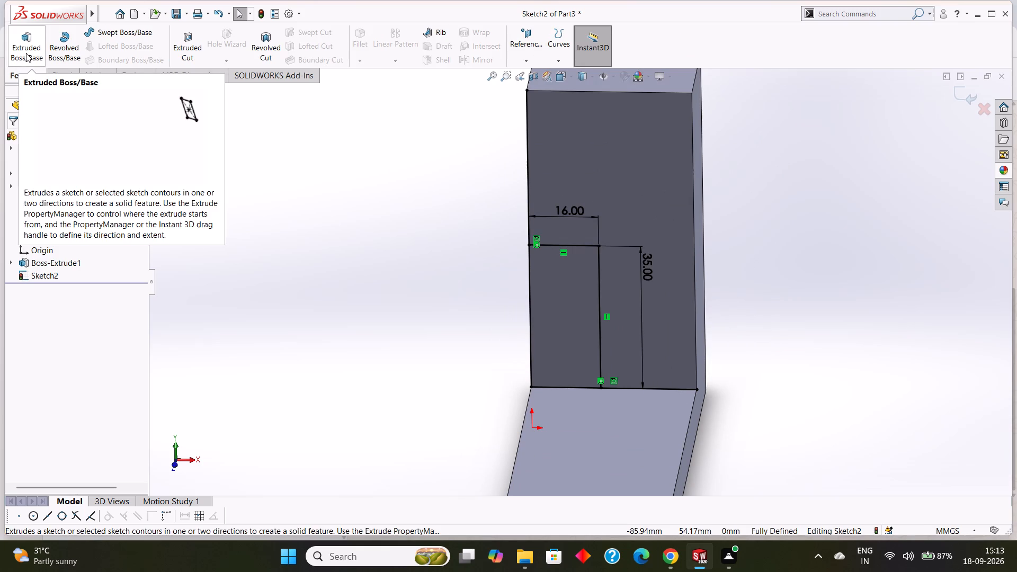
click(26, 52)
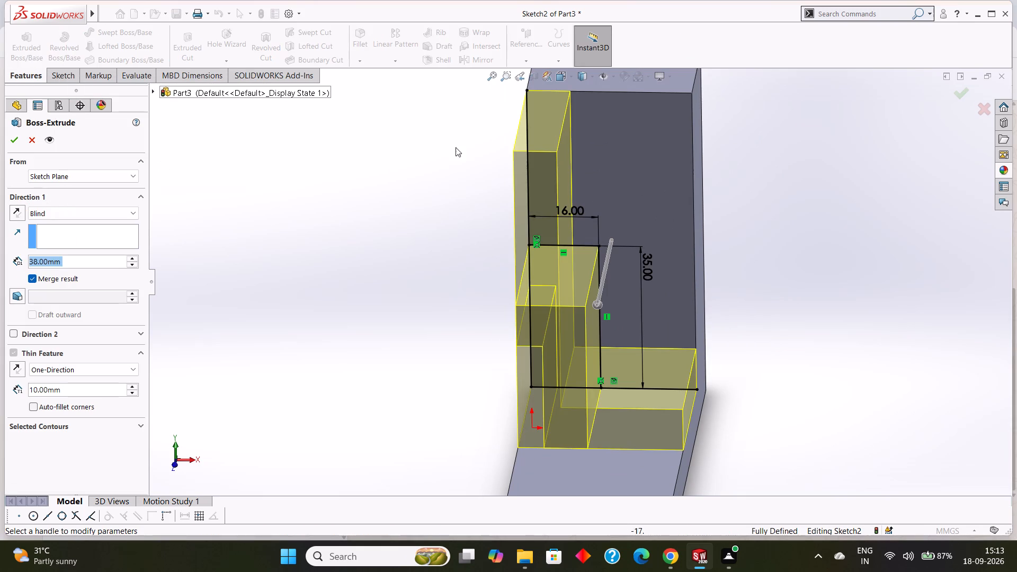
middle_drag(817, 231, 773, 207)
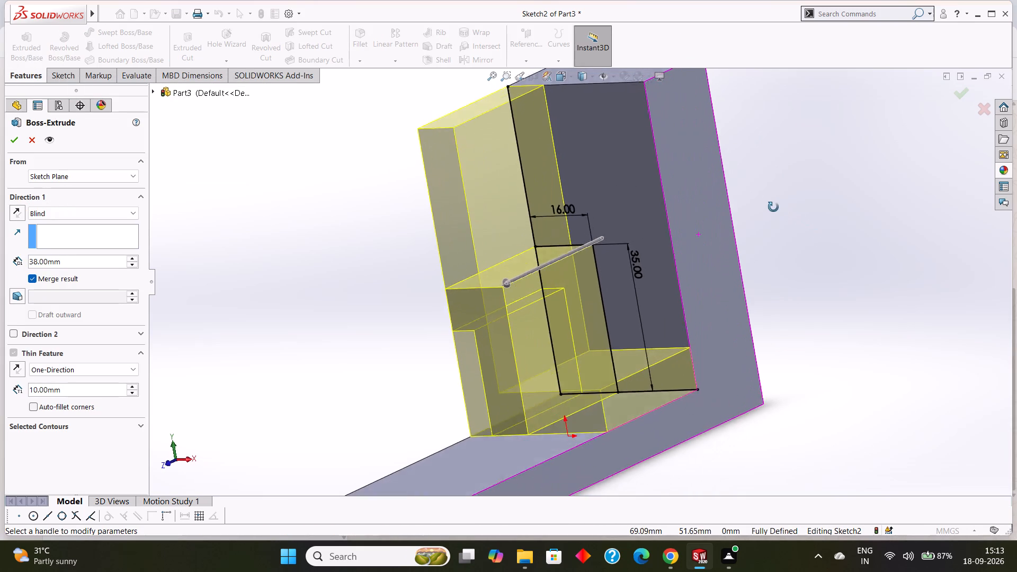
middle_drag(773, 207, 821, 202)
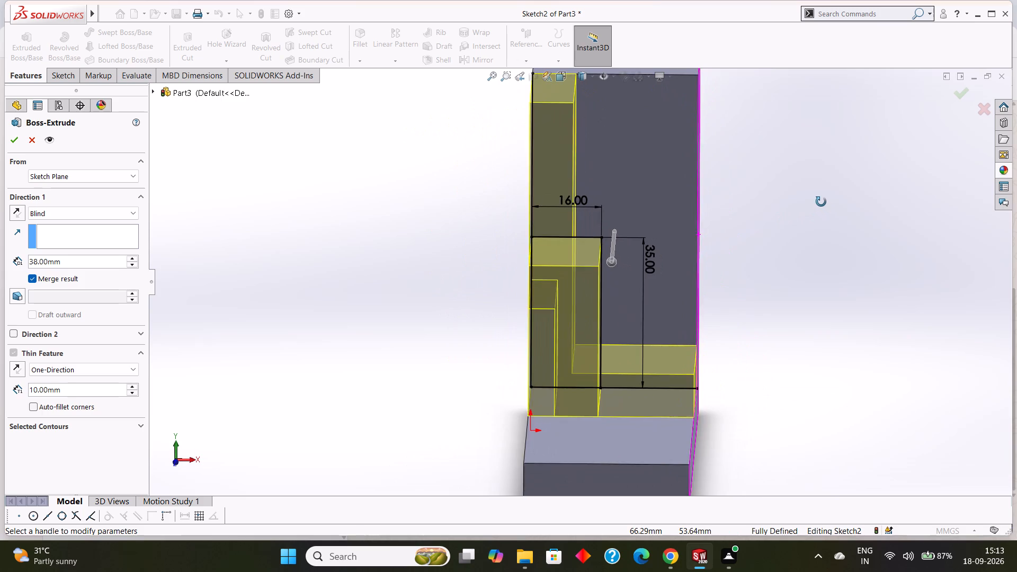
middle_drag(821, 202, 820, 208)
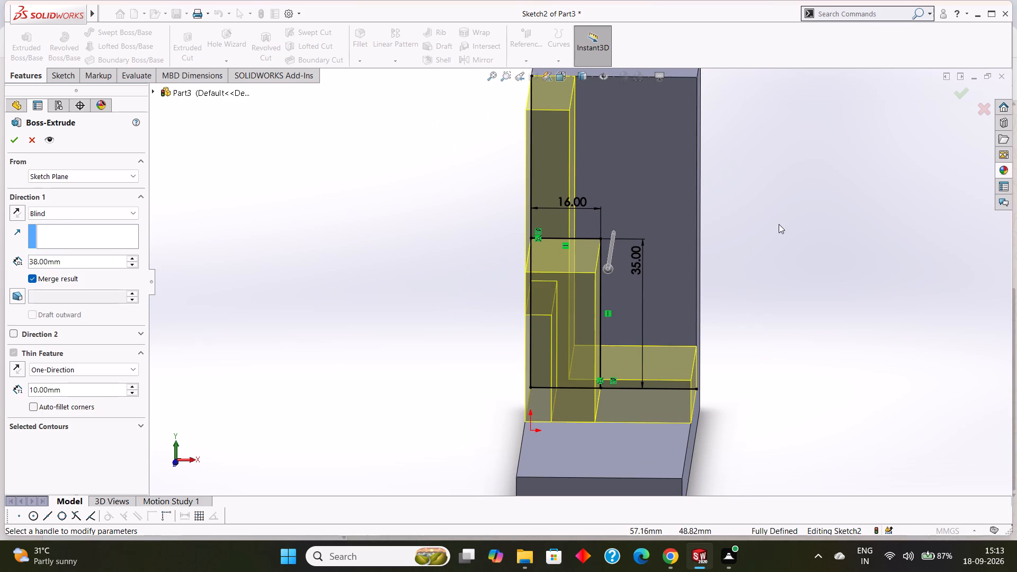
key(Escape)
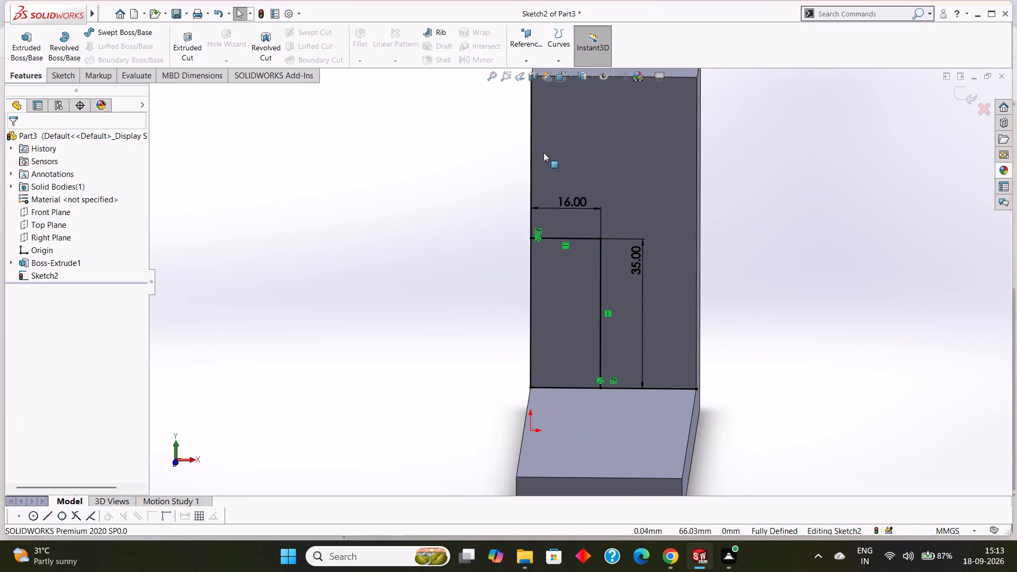
Power trim the converted lines above the 16 mm line and beyond the 35 mm line, leaving a closed rectangle.
scroll(525, 244, up, 1)
scroll(565, 228, down, 5)
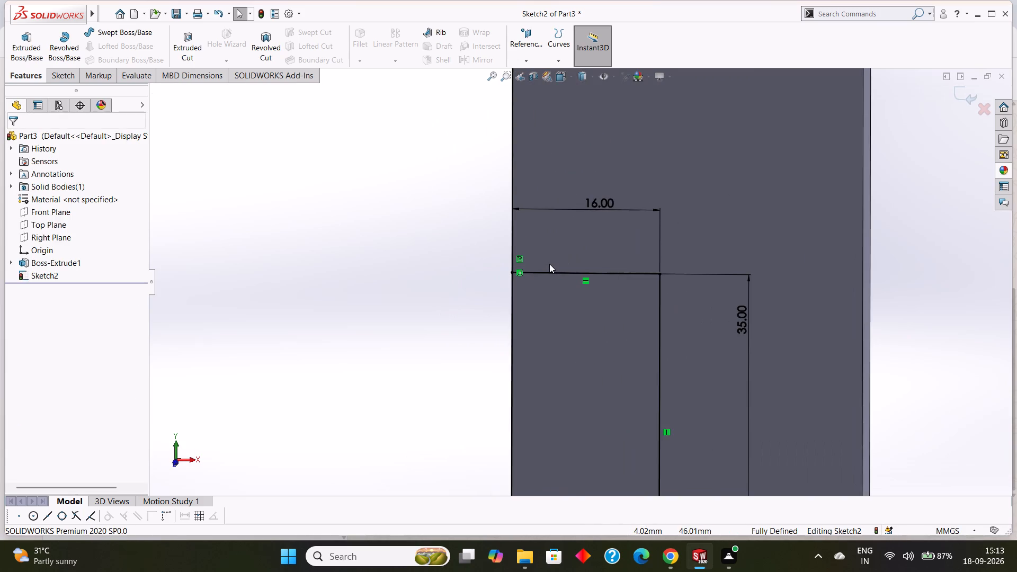
scroll(549, 264, up, 4)
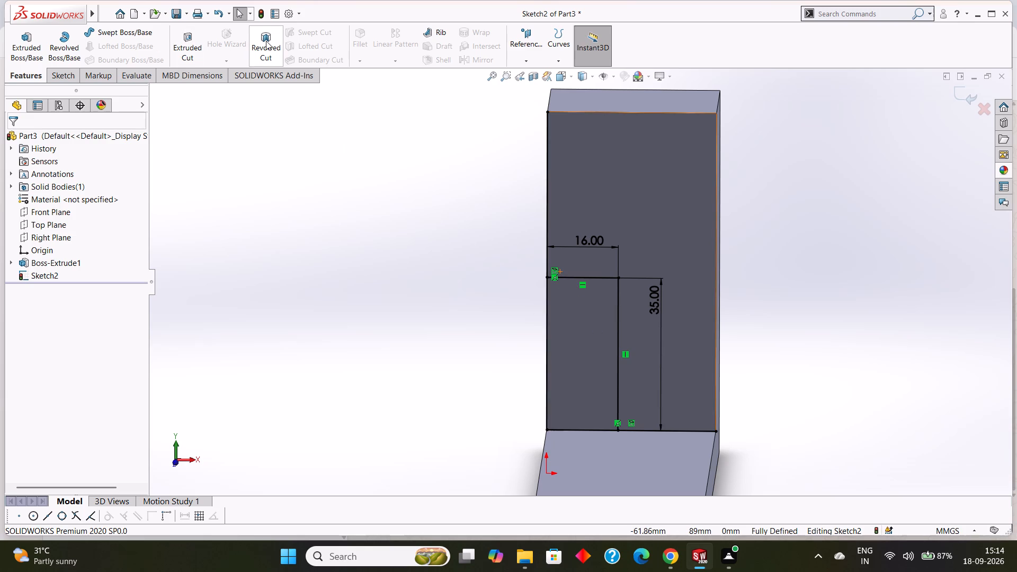
click(60, 78)
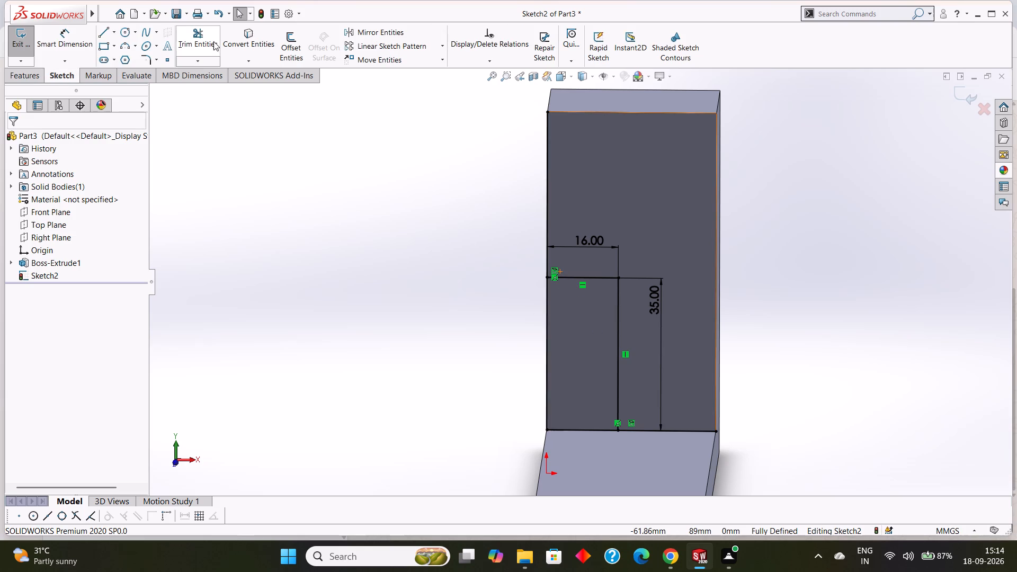
click(198, 41)
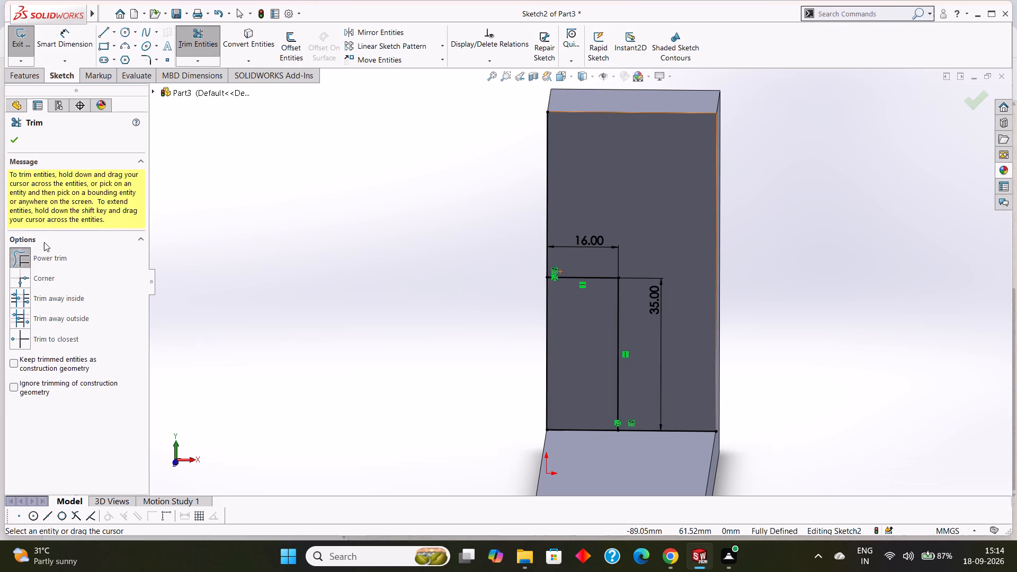
click(50, 257)
drag(565, 190, 539, 198)
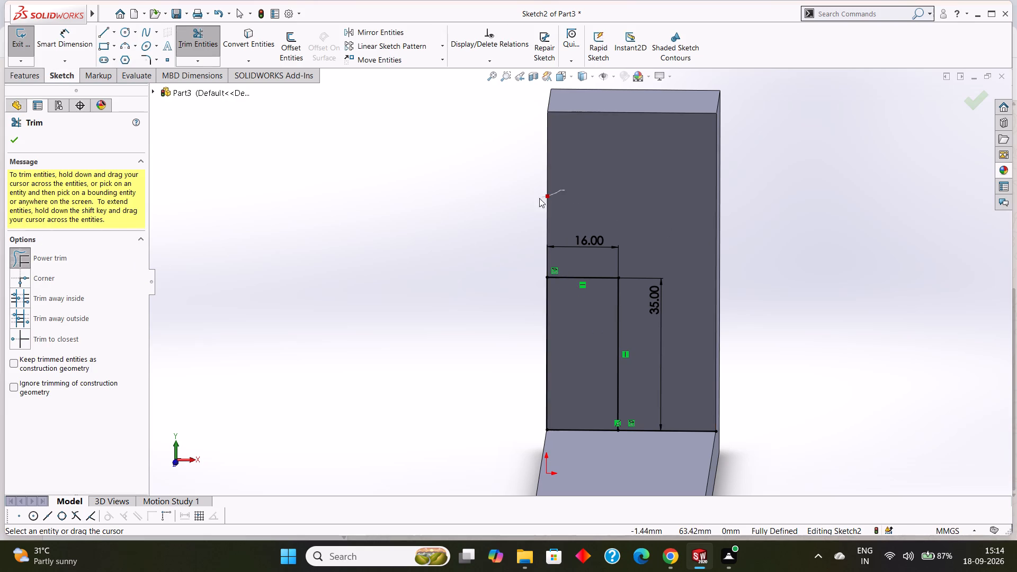
drag(539, 198, 533, 200)
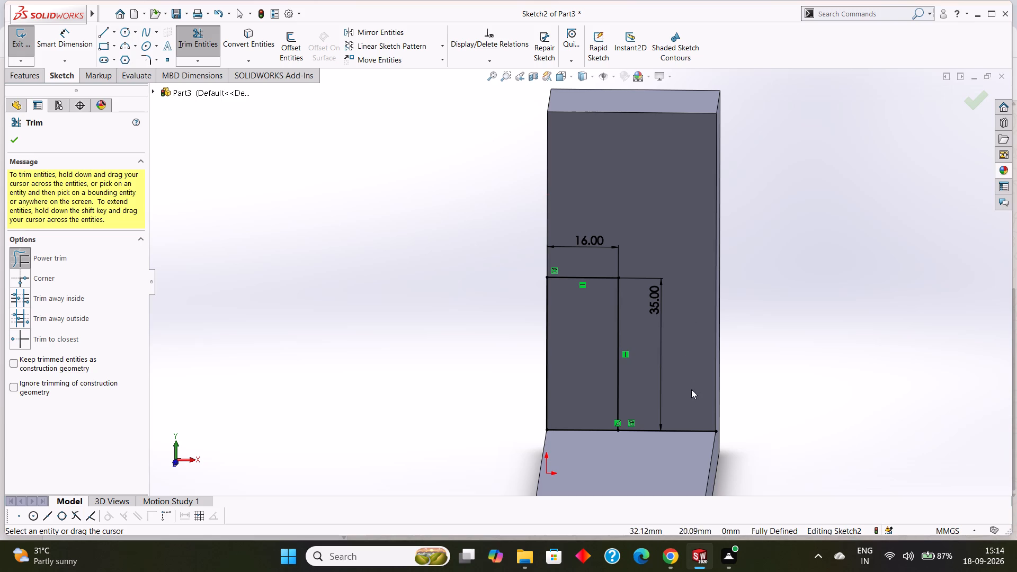
drag(671, 401, 681, 434)
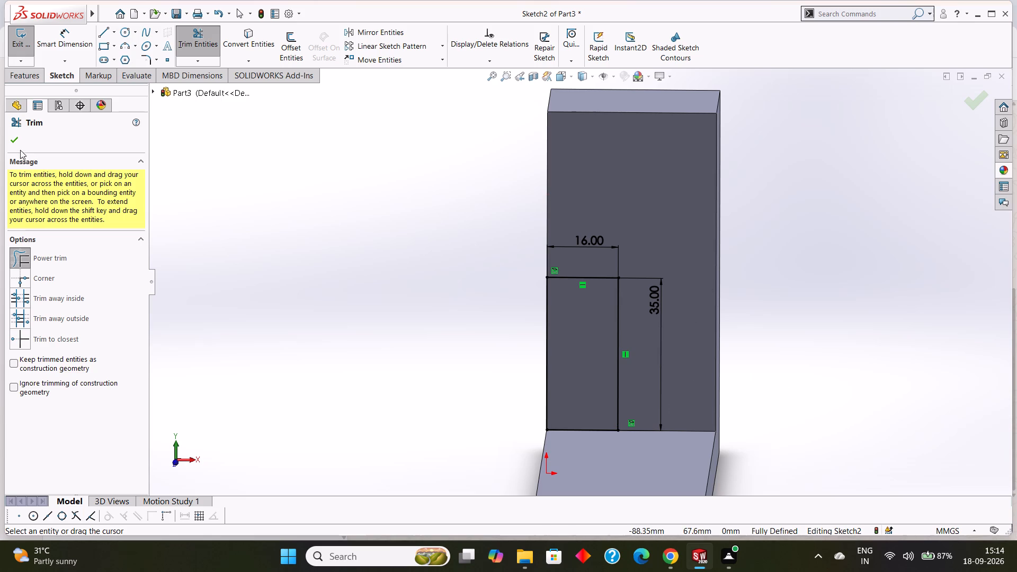
click(15, 135)
Extrude the 16 x 35 mm rectangle Up To Surface, ending at the end face of the base leg, with merged result.
click(17, 73)
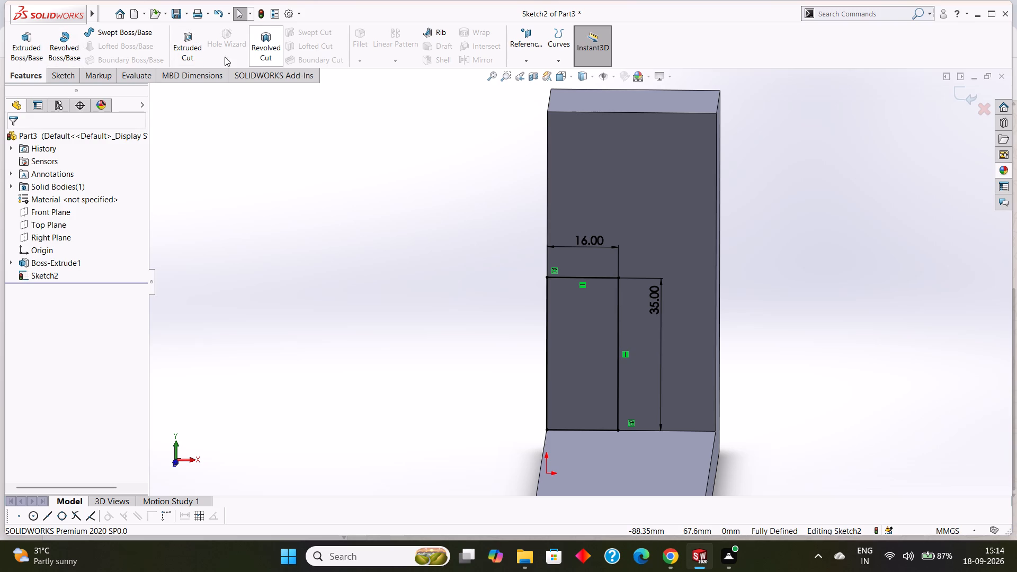
click(23, 46)
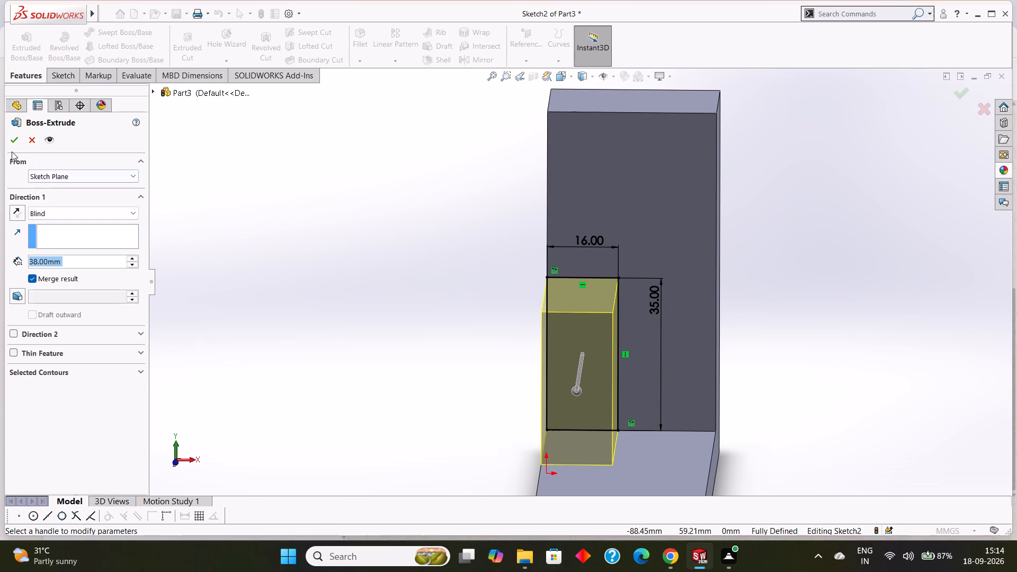
click(50, 210)
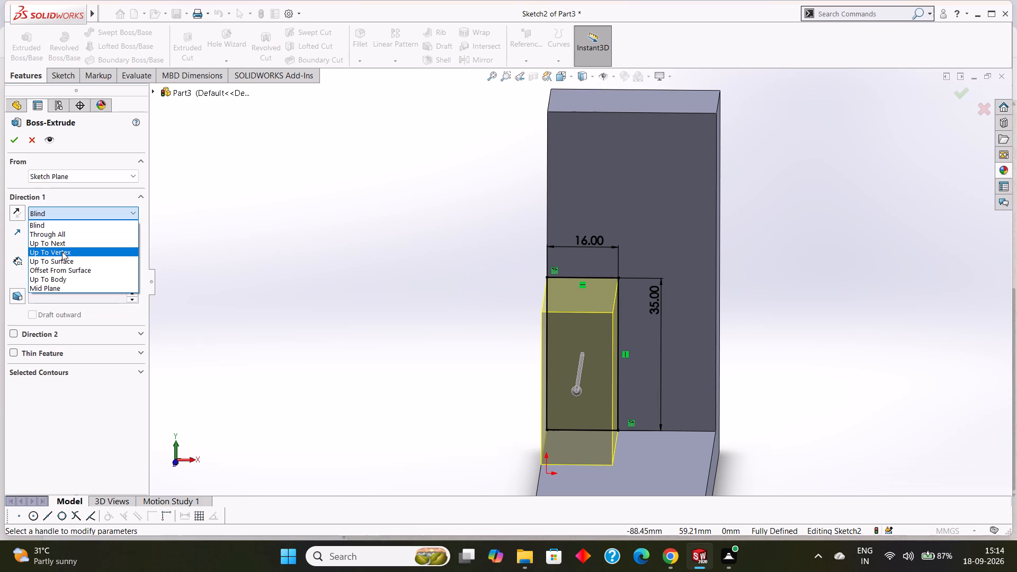
click(62, 252)
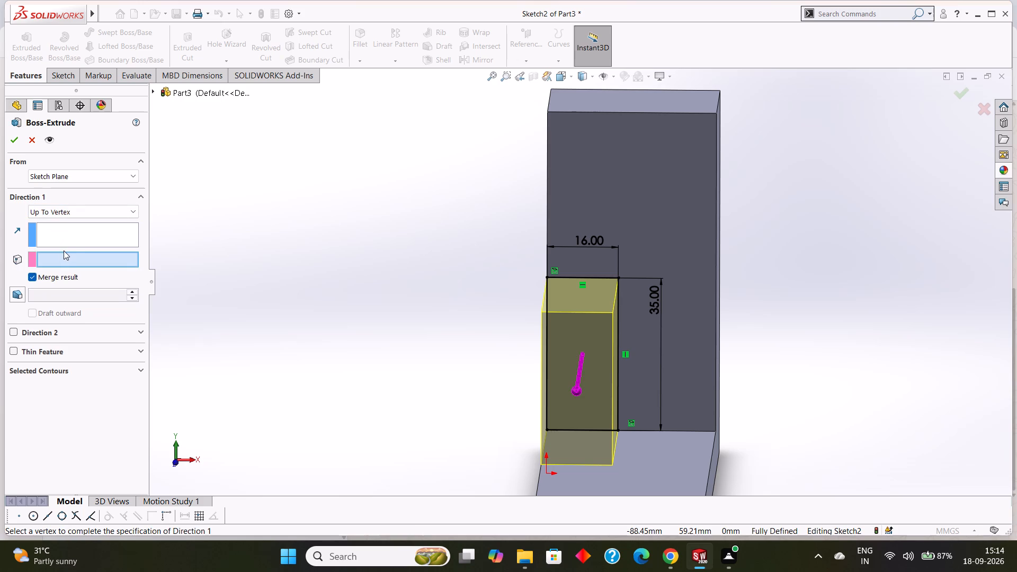
click(78, 212)
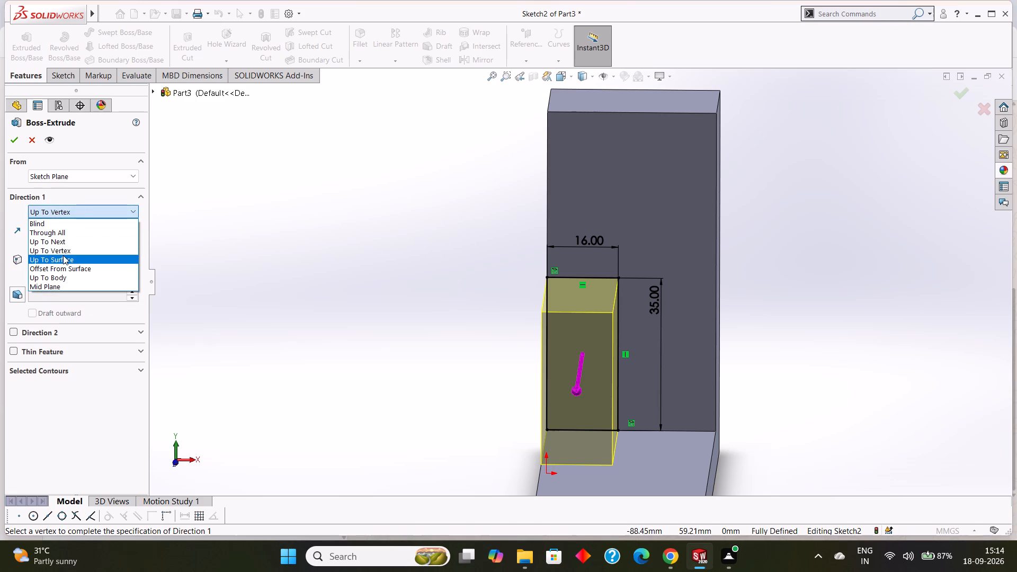
click(63, 255)
scroll(347, 256, up, 3)
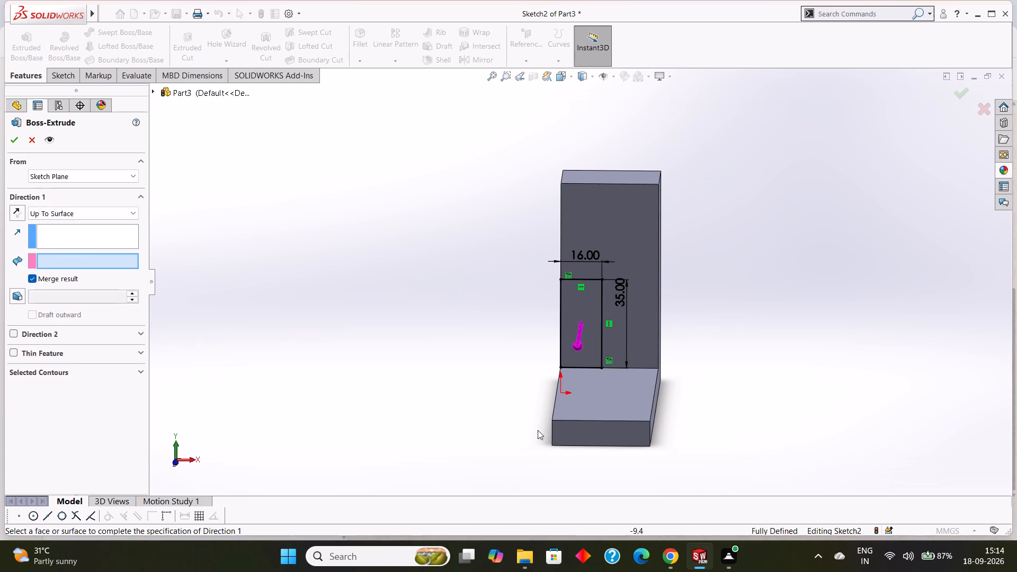
click(599, 425)
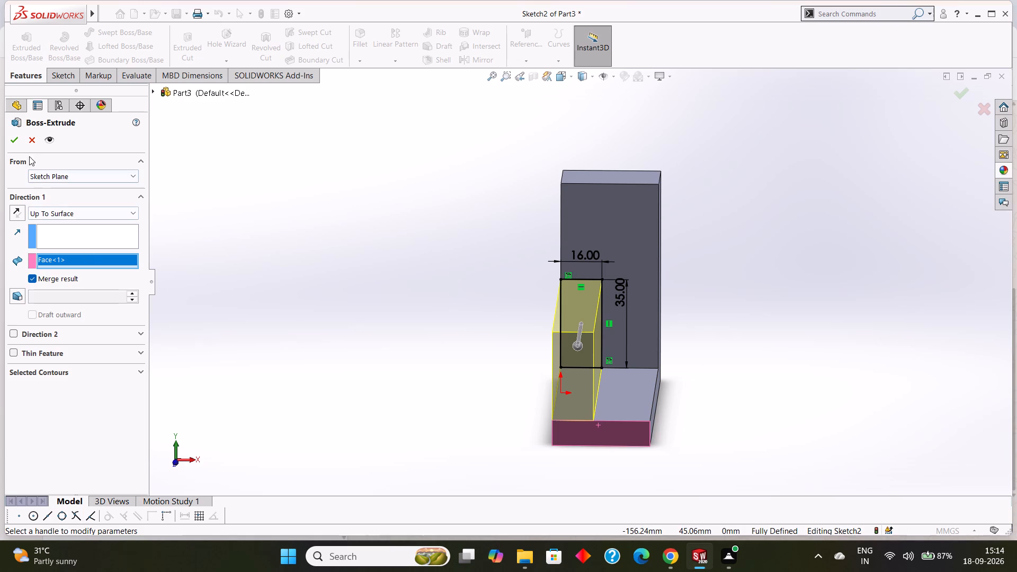
click(18, 144)
click(320, 292)
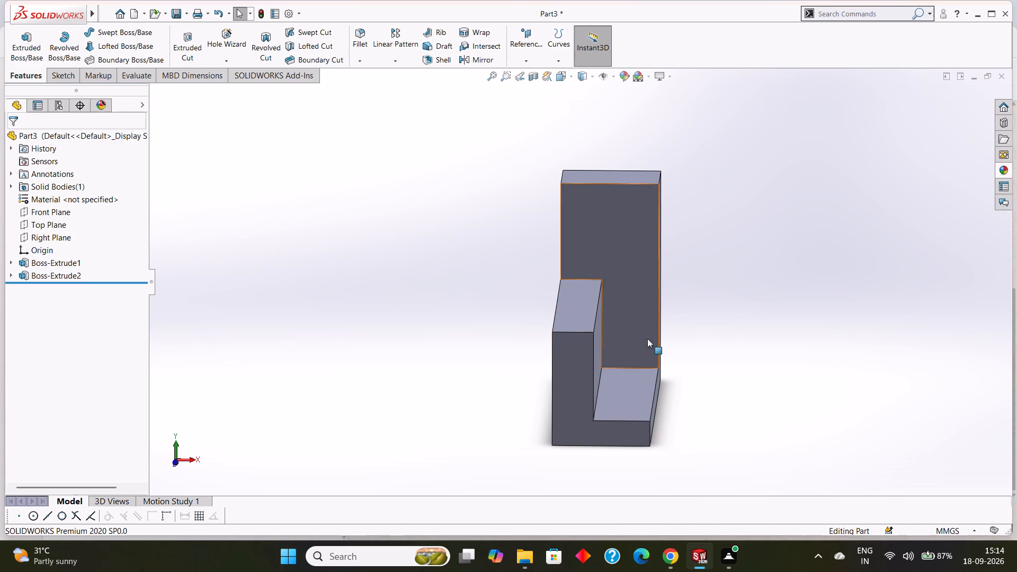
Select the new block's long side face above the base leg and view it straight on.
middle_drag(756, 348, 646, 345)
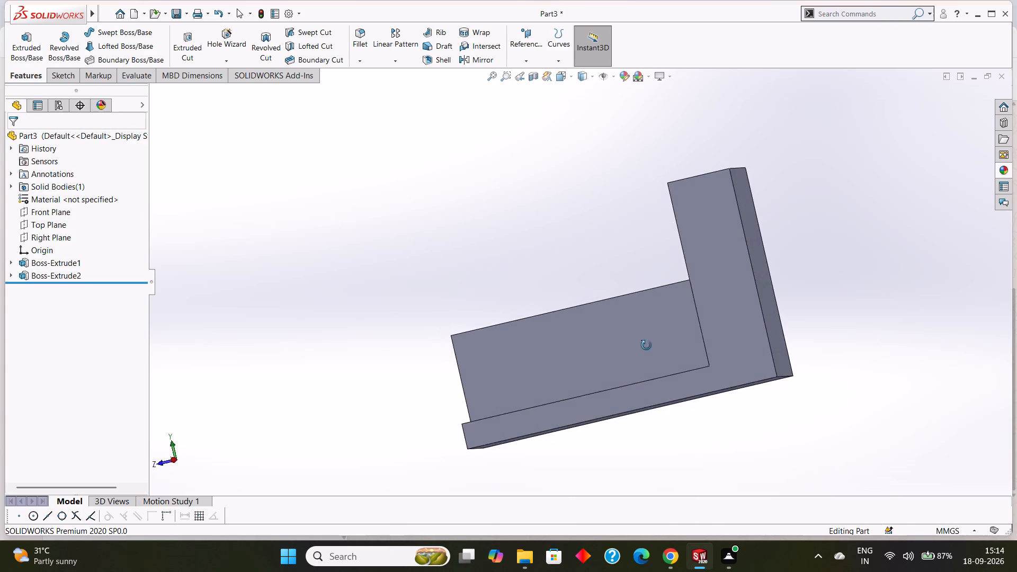
middle_drag(646, 345, 661, 387)
click(608, 341)
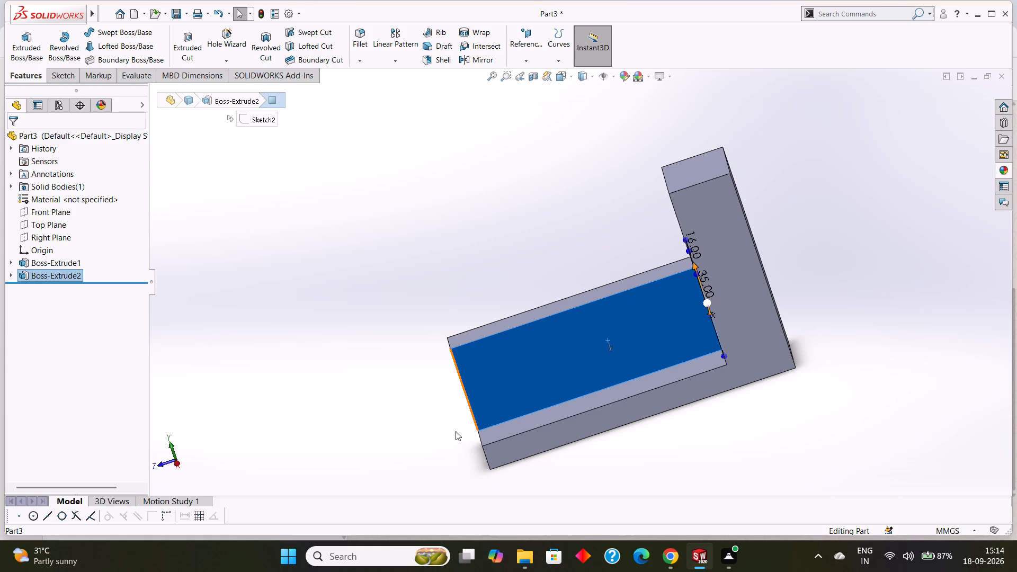
key(ctrl+8)
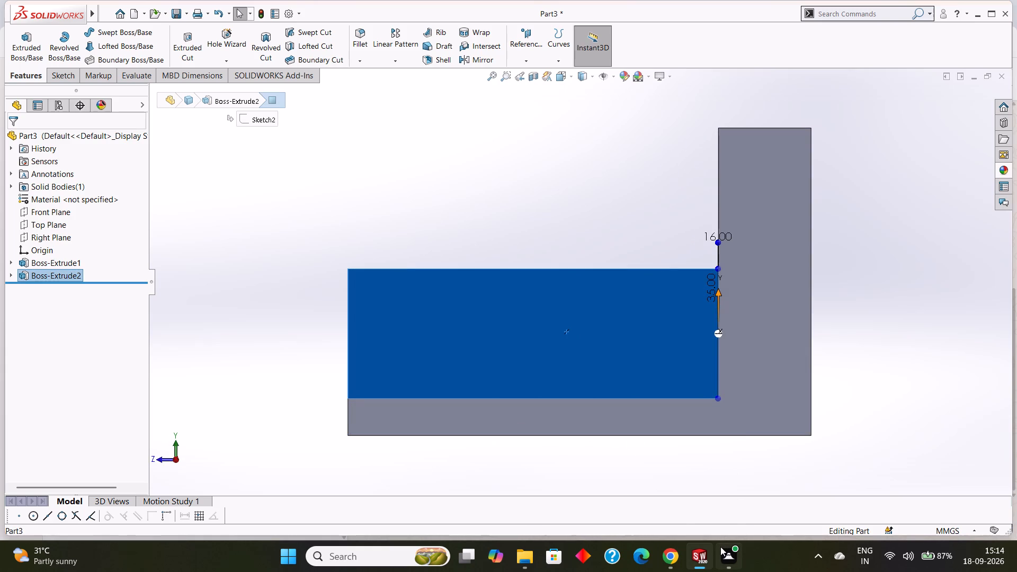
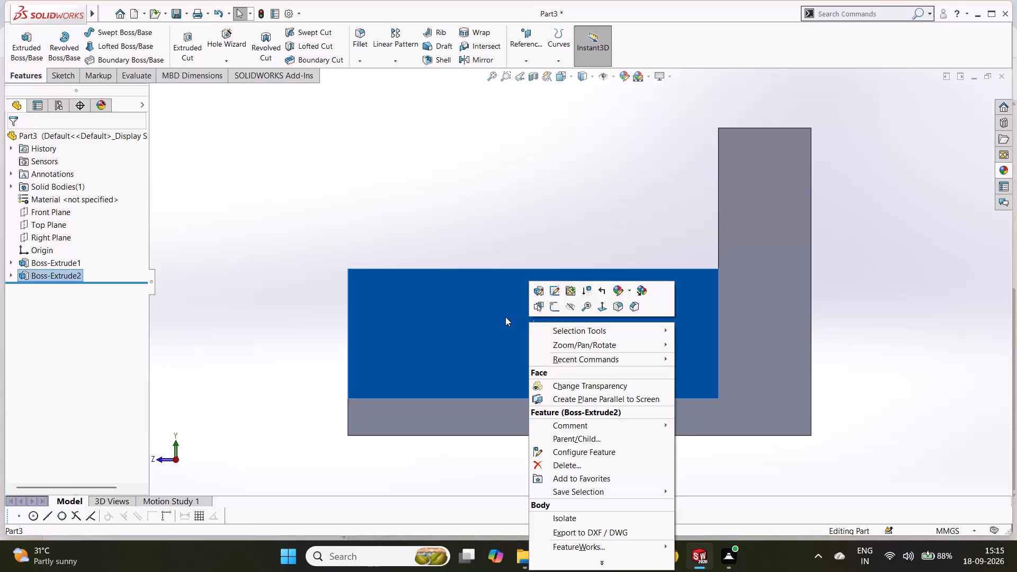
Start a new sketch on the side block's long side face above the base leg.
click(505, 317)
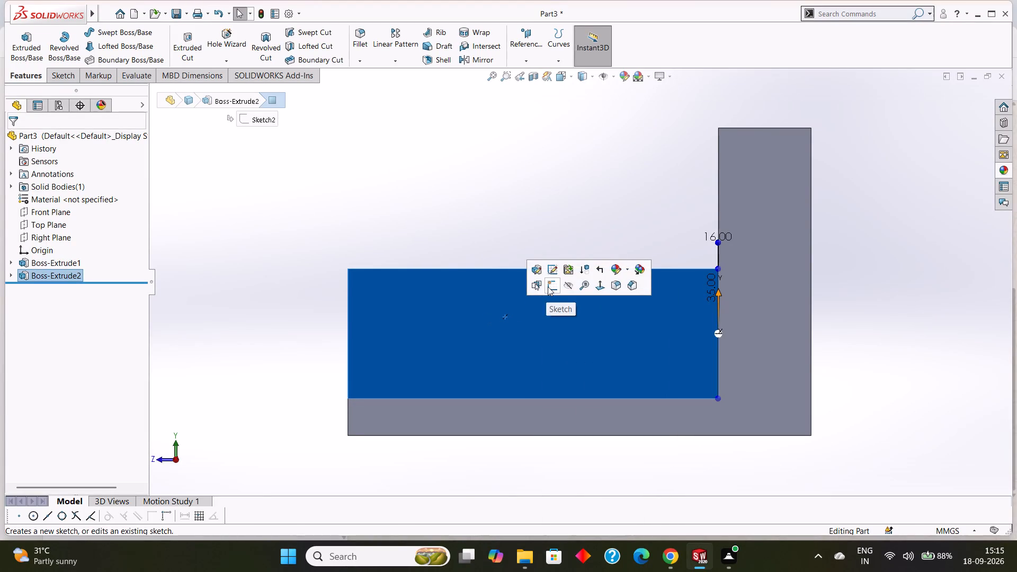
click(548, 287)
key(Escape)
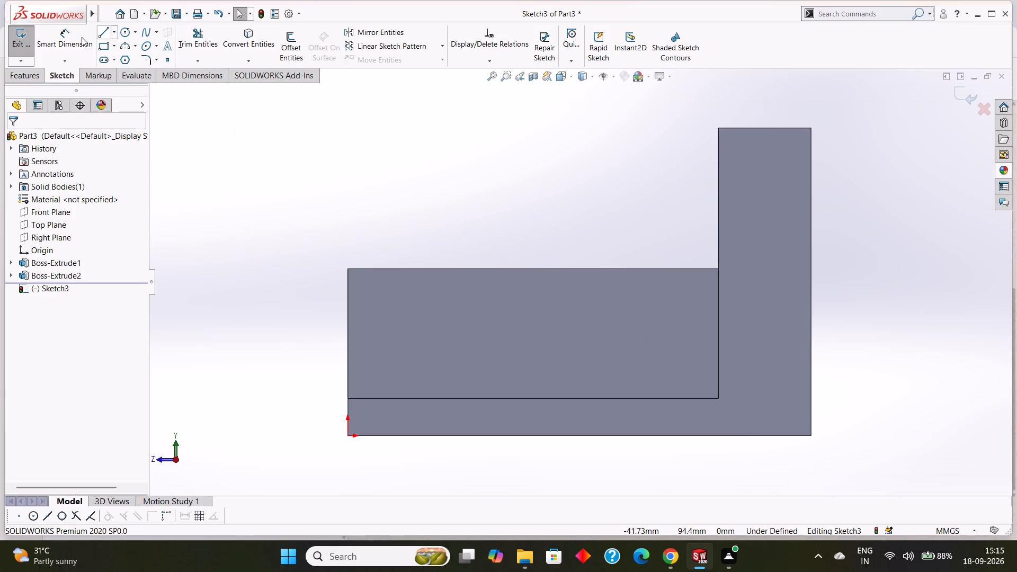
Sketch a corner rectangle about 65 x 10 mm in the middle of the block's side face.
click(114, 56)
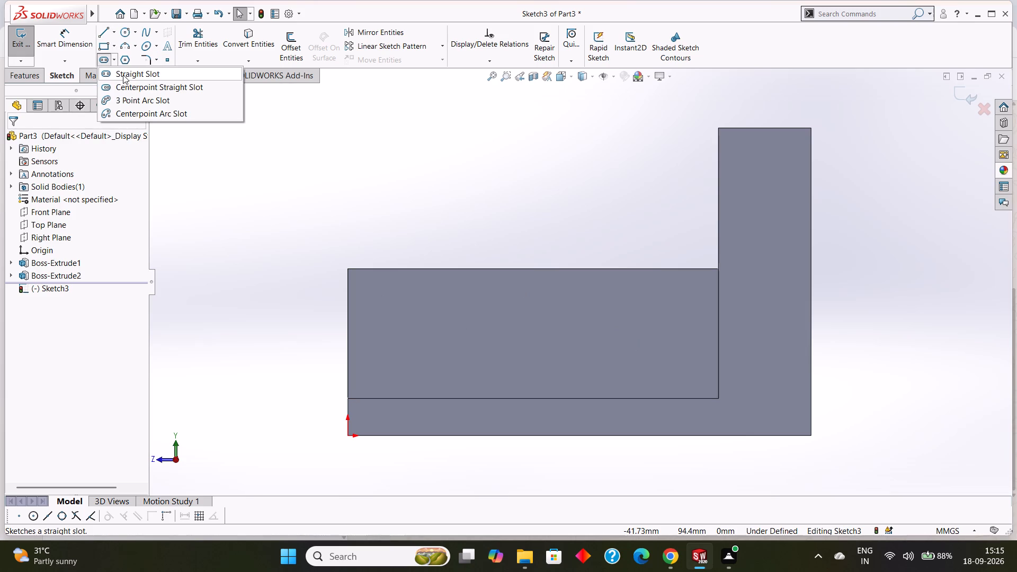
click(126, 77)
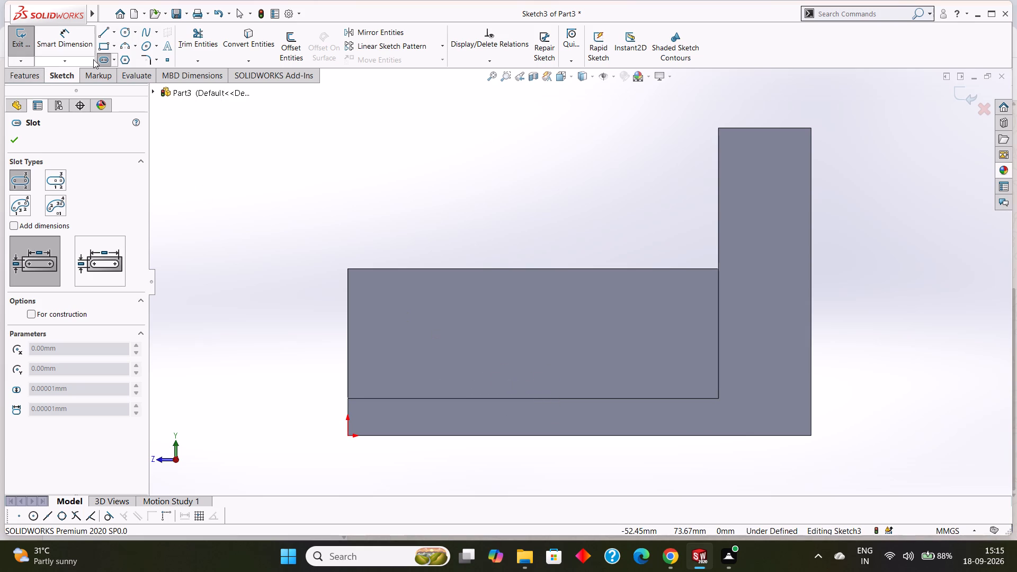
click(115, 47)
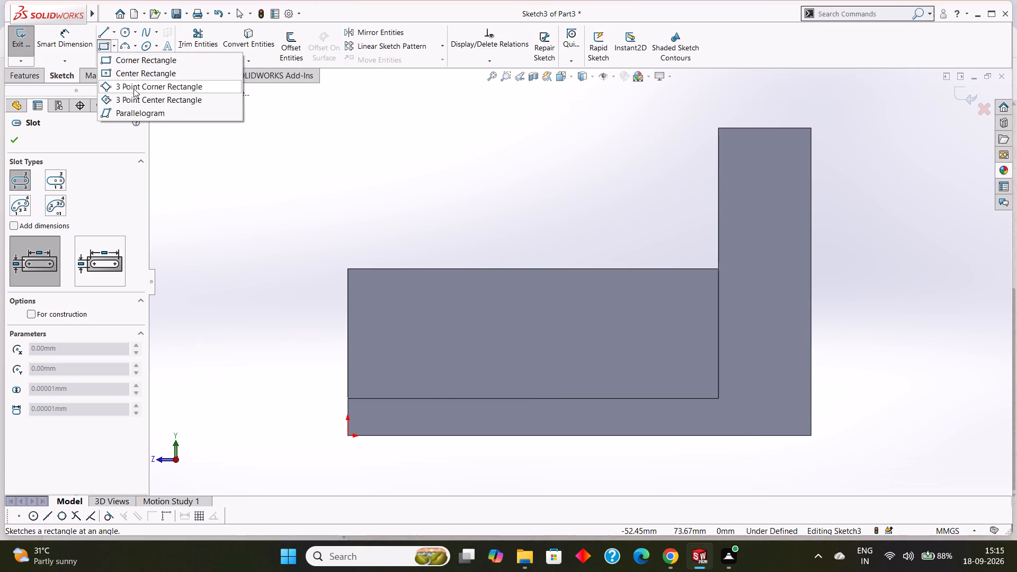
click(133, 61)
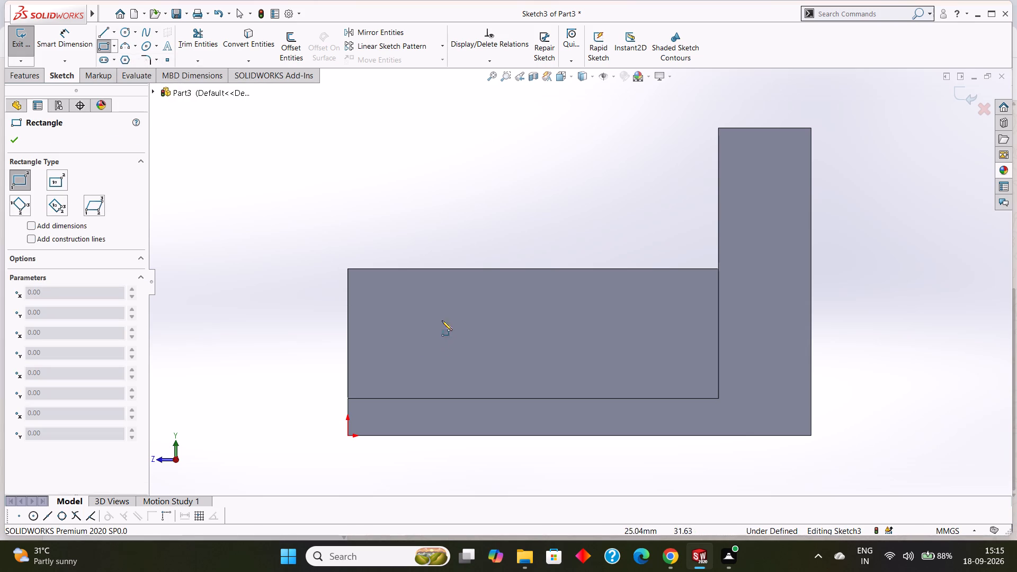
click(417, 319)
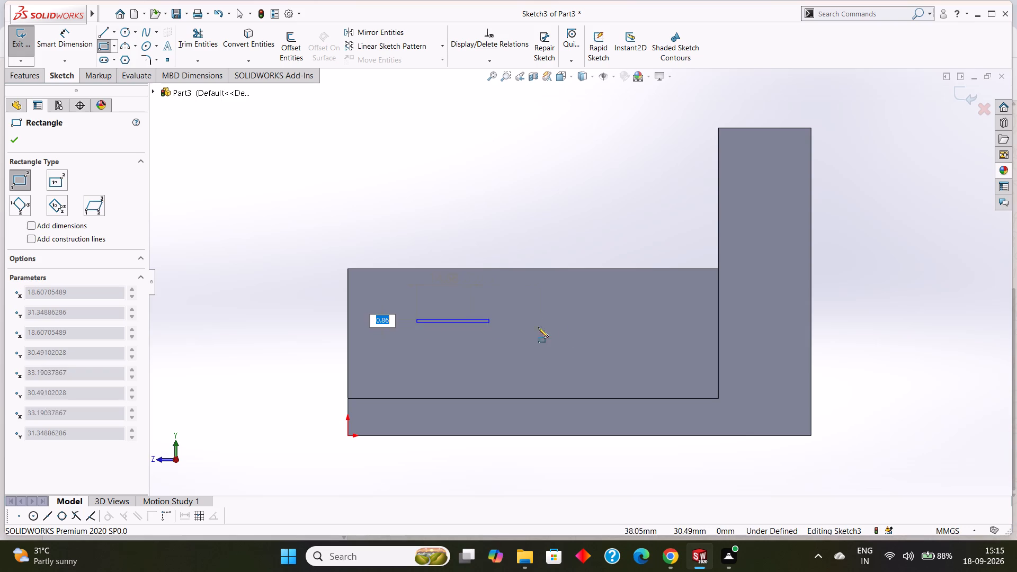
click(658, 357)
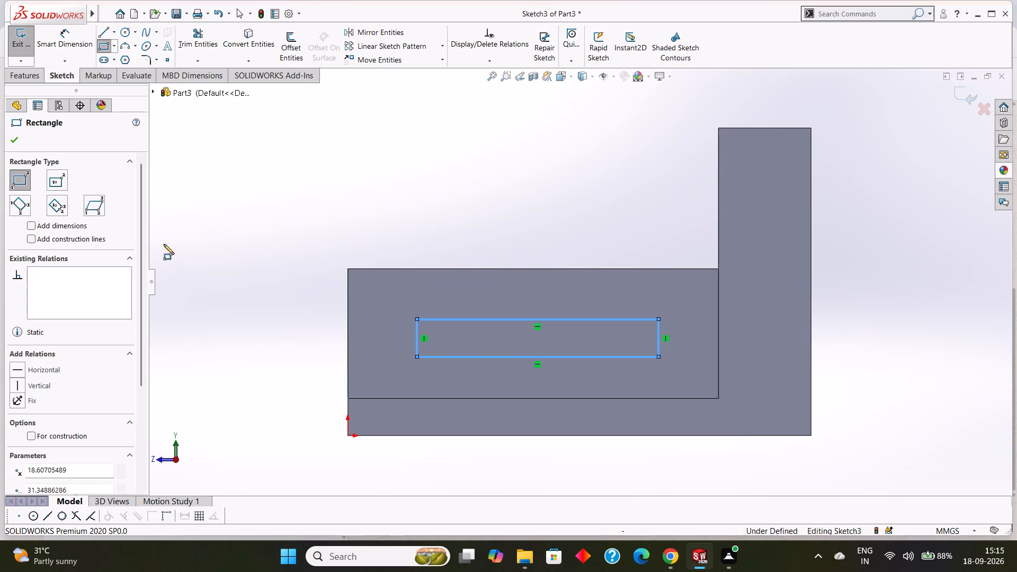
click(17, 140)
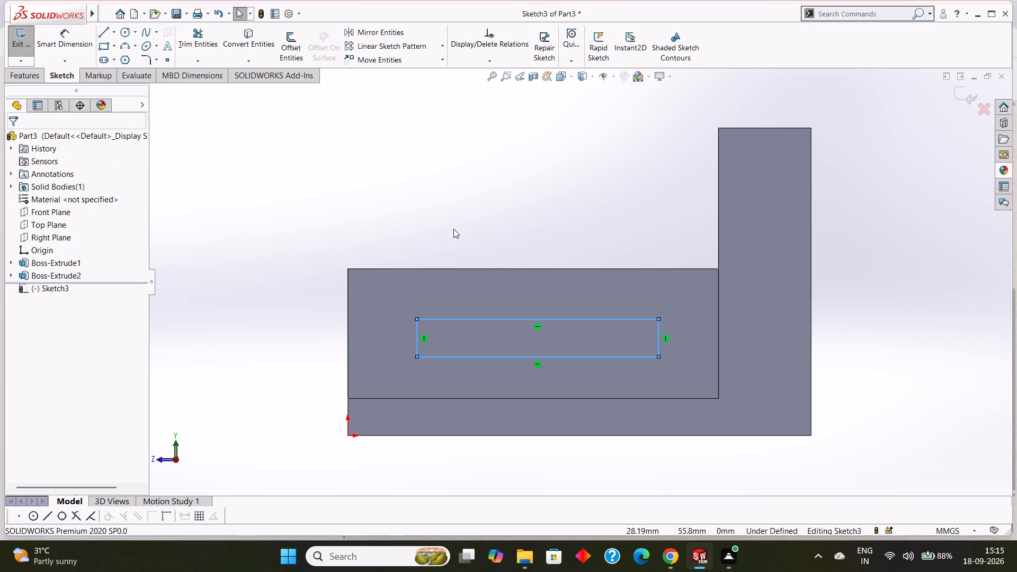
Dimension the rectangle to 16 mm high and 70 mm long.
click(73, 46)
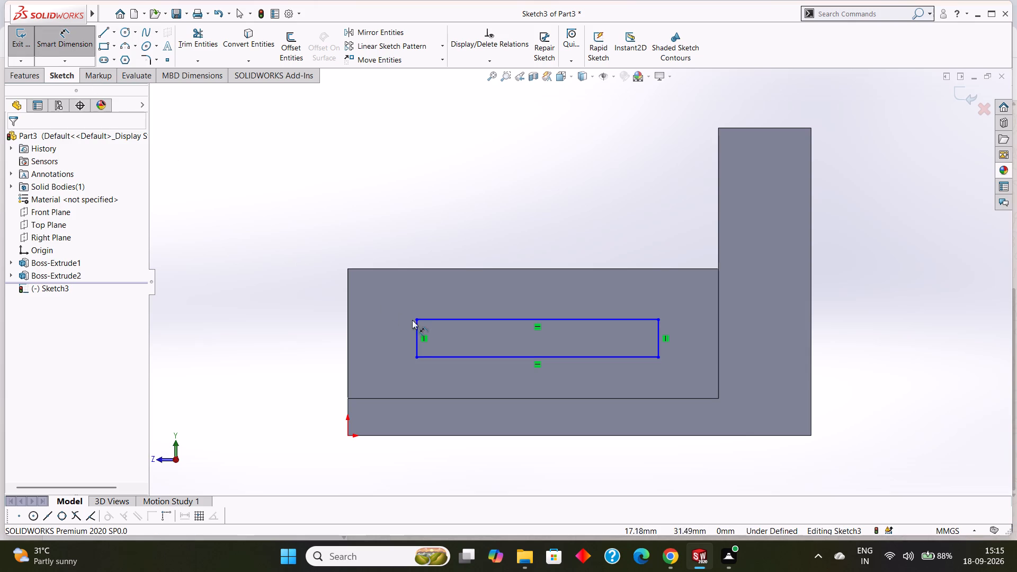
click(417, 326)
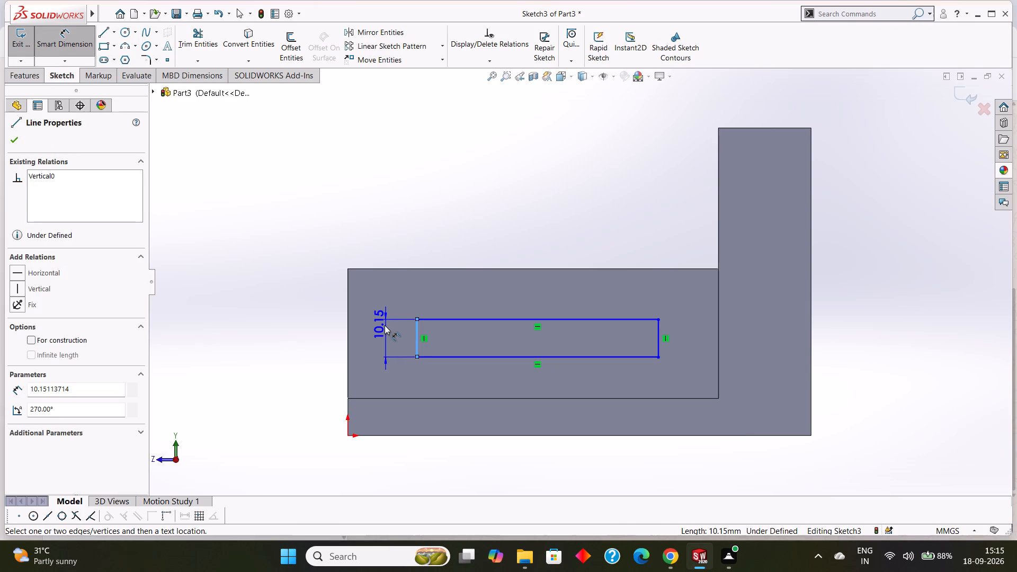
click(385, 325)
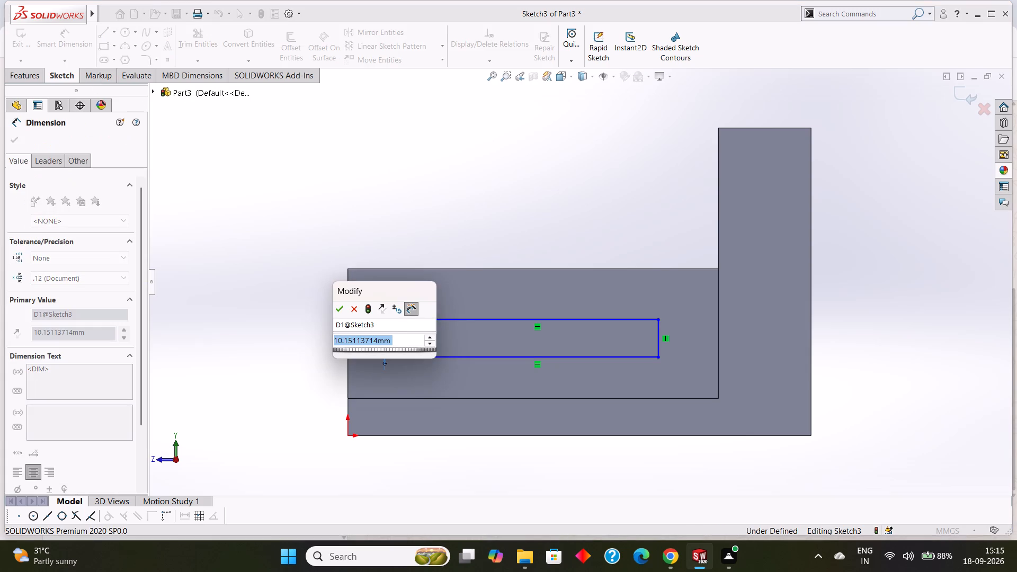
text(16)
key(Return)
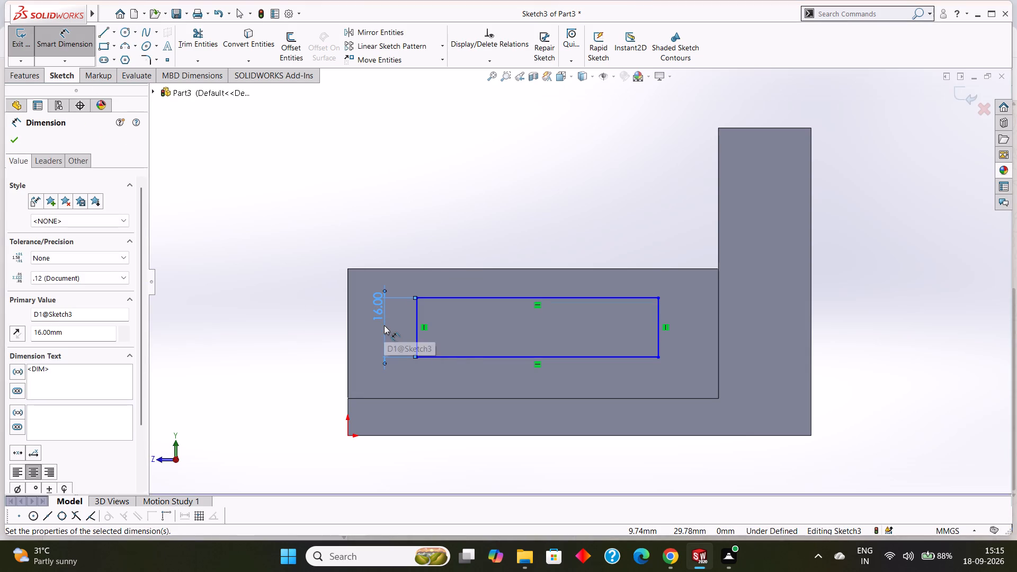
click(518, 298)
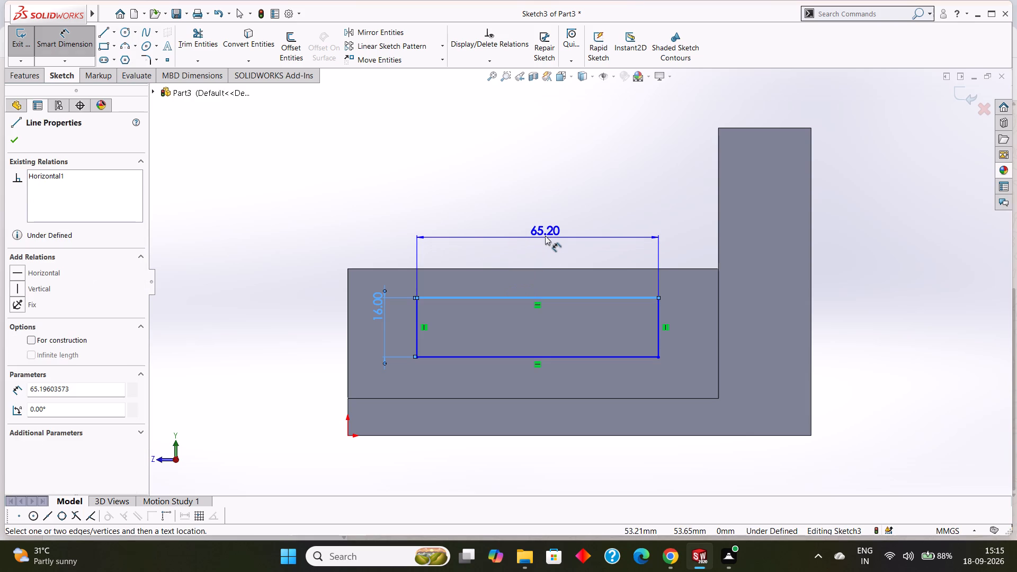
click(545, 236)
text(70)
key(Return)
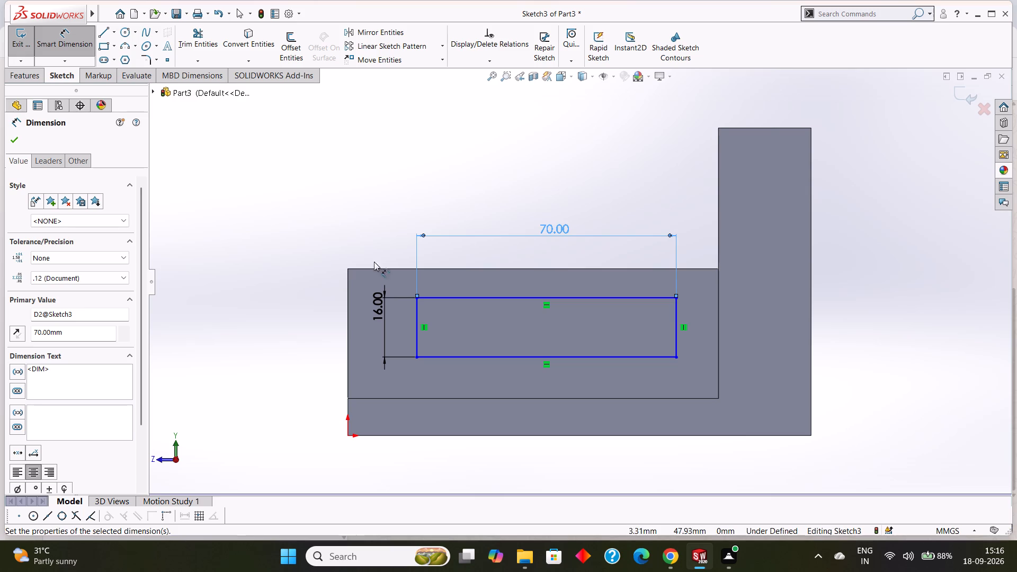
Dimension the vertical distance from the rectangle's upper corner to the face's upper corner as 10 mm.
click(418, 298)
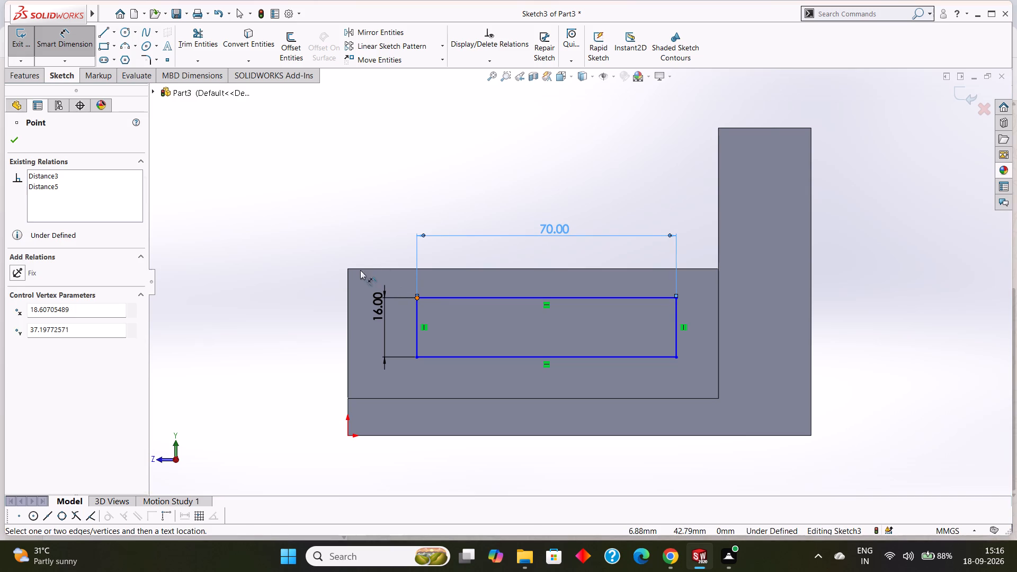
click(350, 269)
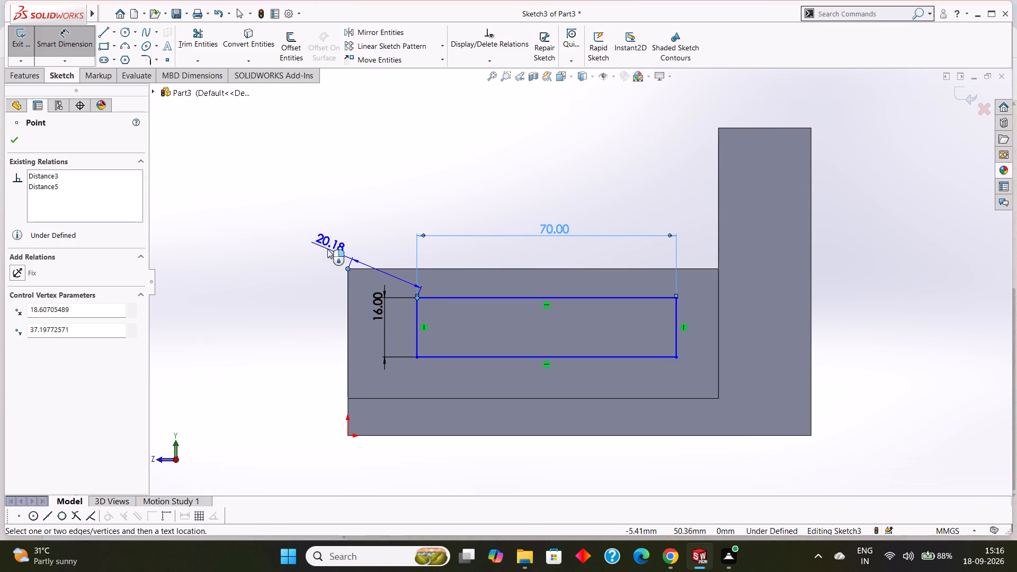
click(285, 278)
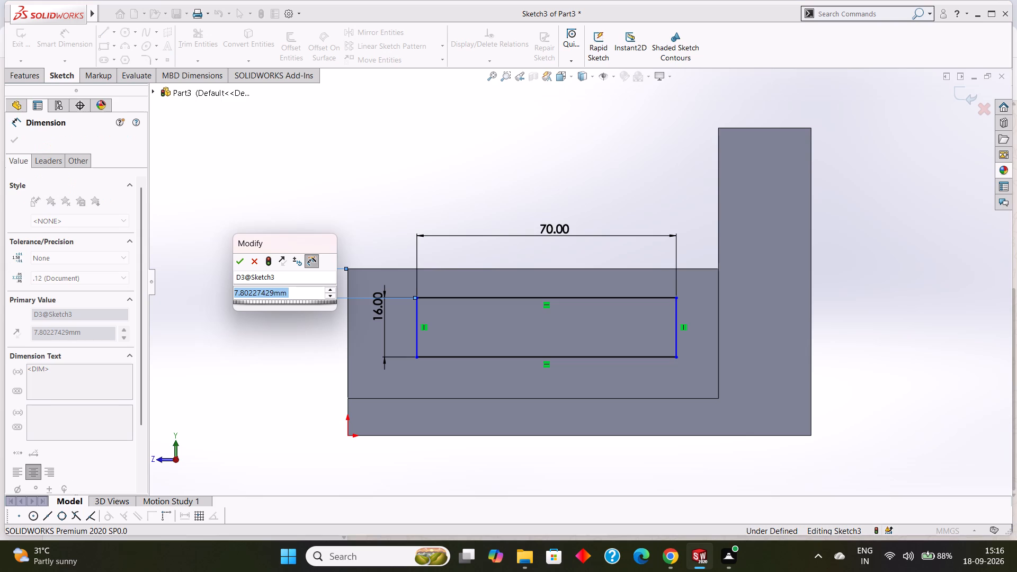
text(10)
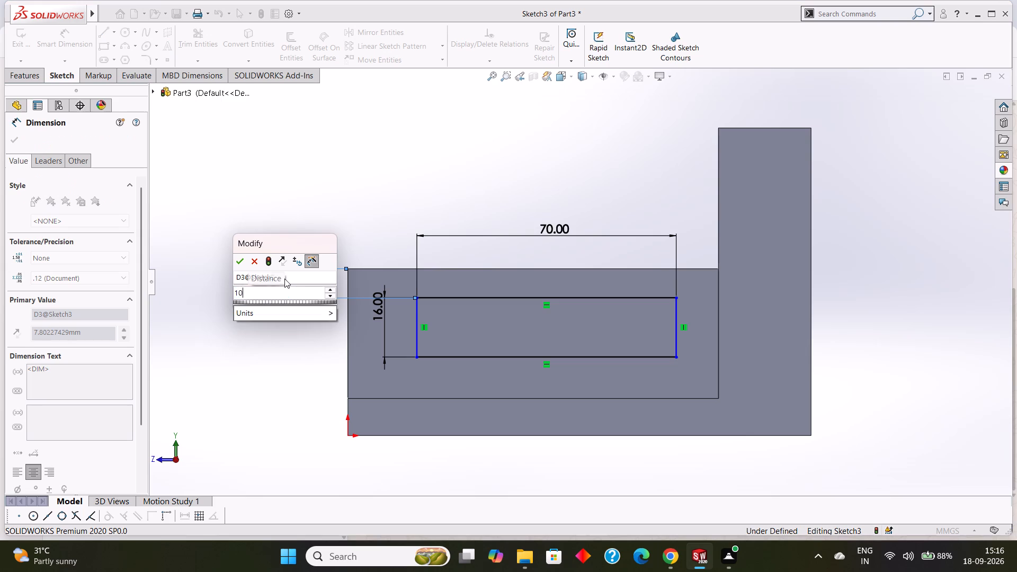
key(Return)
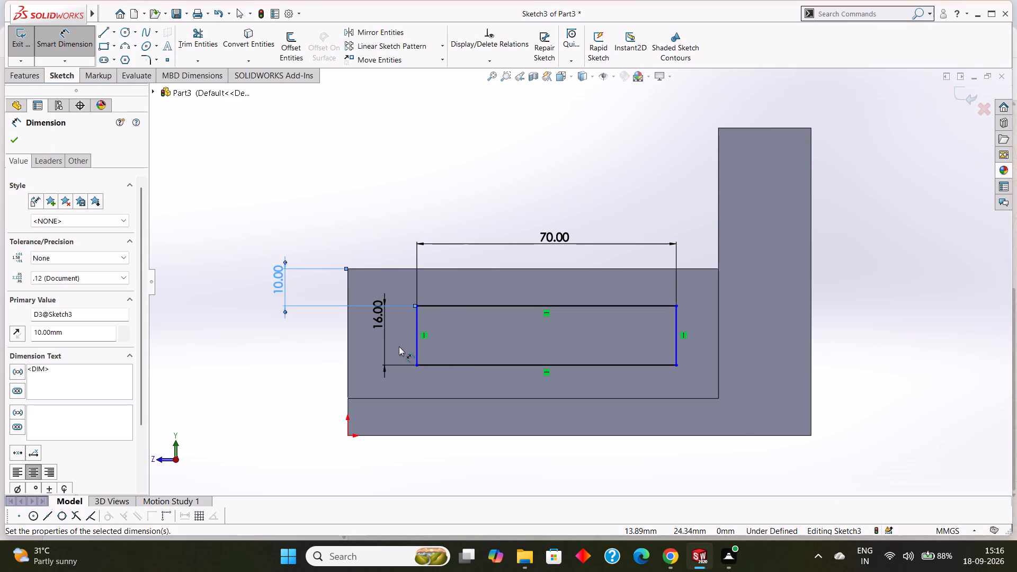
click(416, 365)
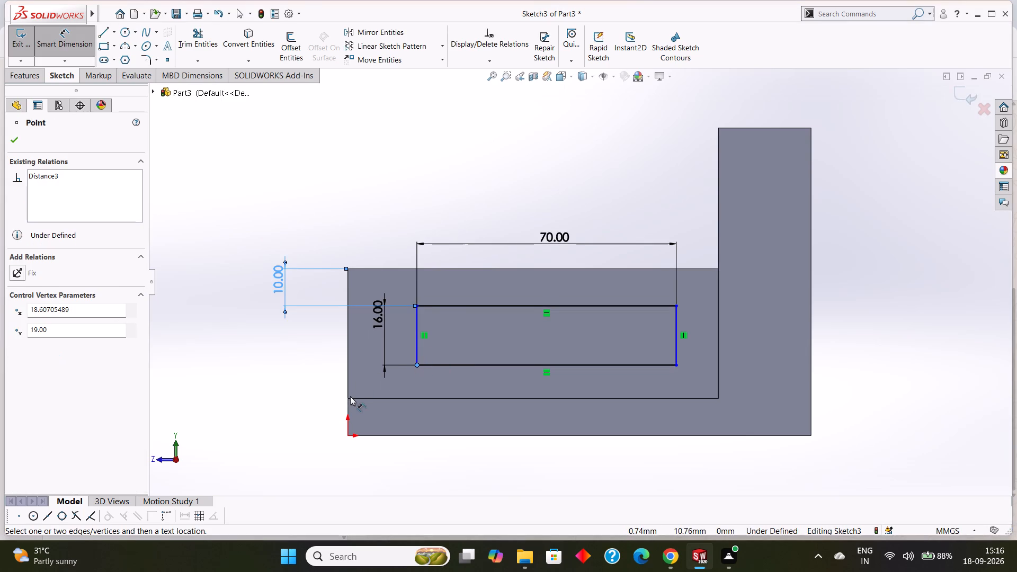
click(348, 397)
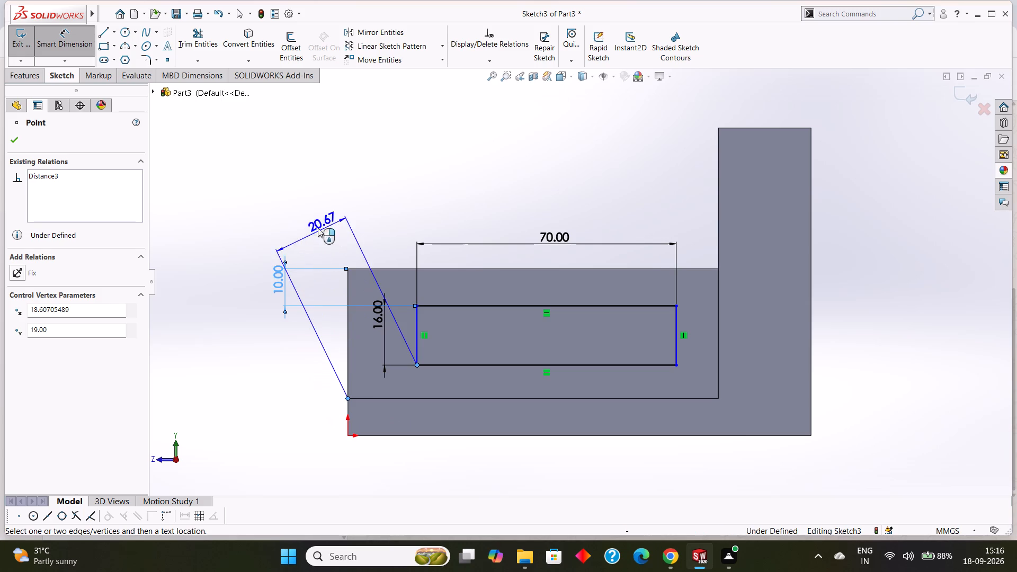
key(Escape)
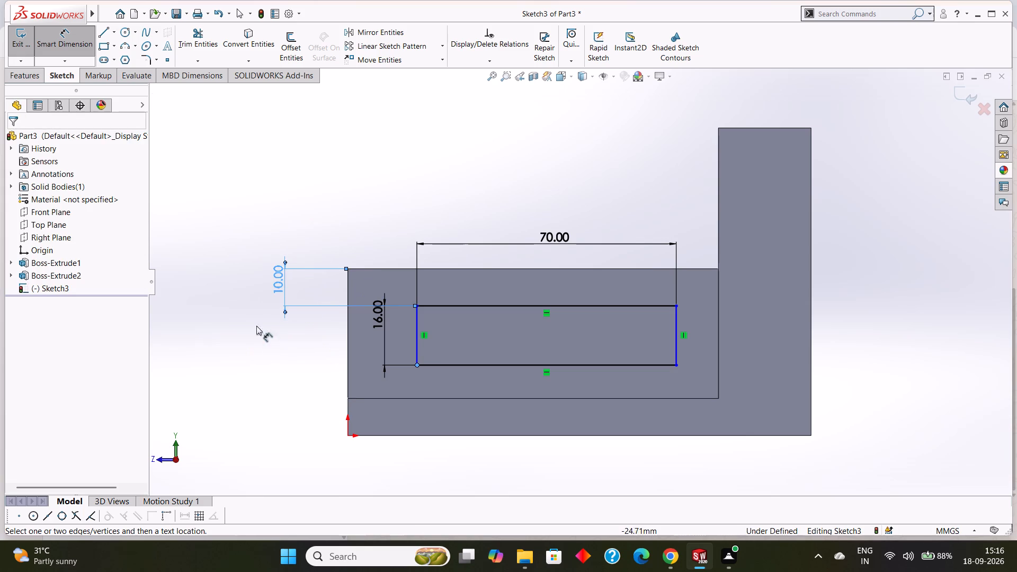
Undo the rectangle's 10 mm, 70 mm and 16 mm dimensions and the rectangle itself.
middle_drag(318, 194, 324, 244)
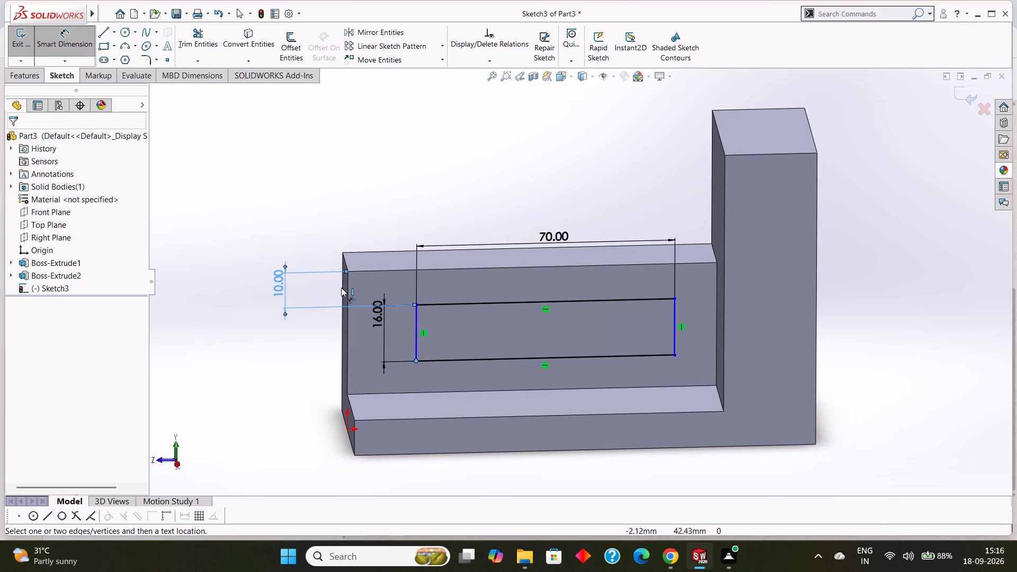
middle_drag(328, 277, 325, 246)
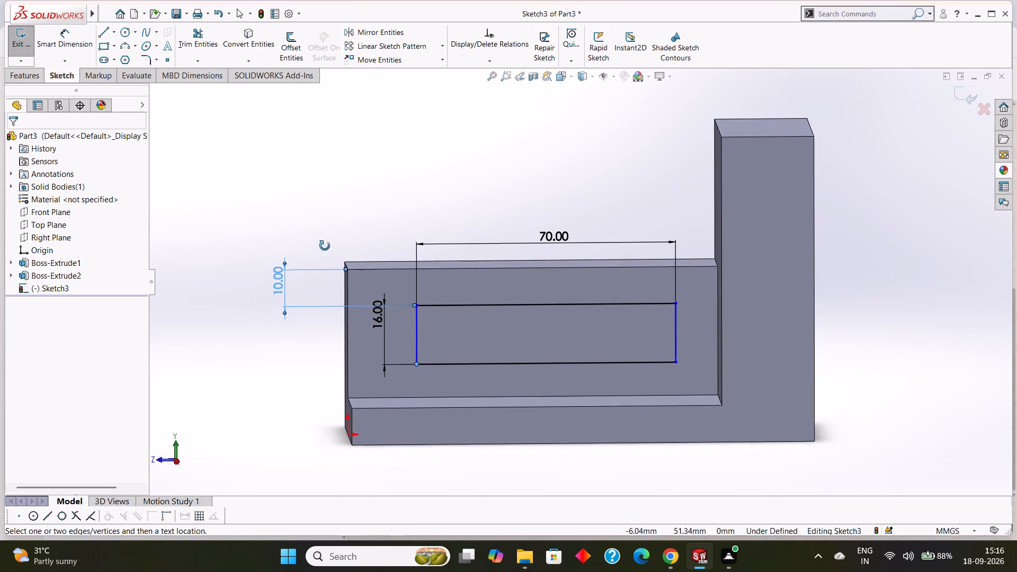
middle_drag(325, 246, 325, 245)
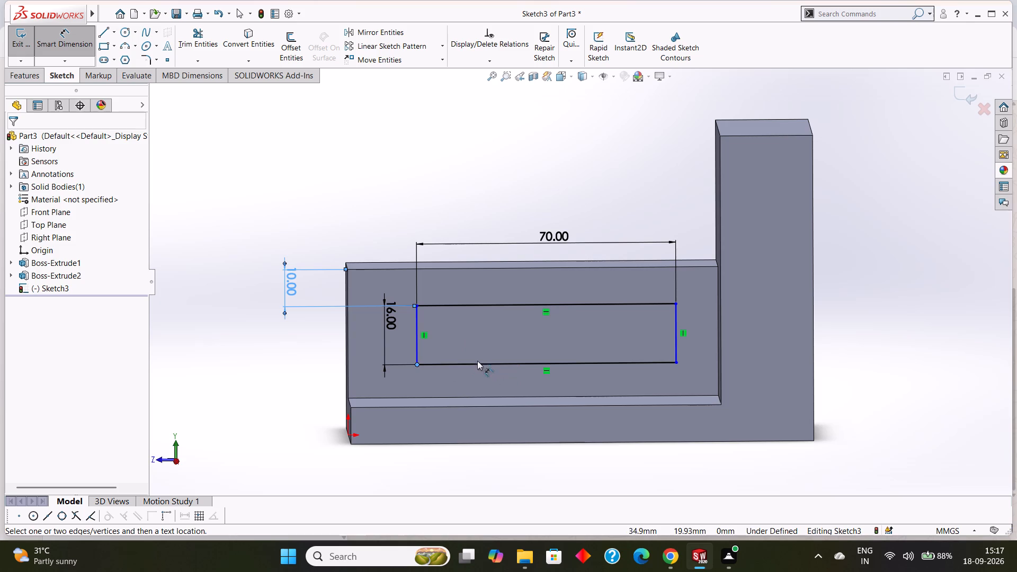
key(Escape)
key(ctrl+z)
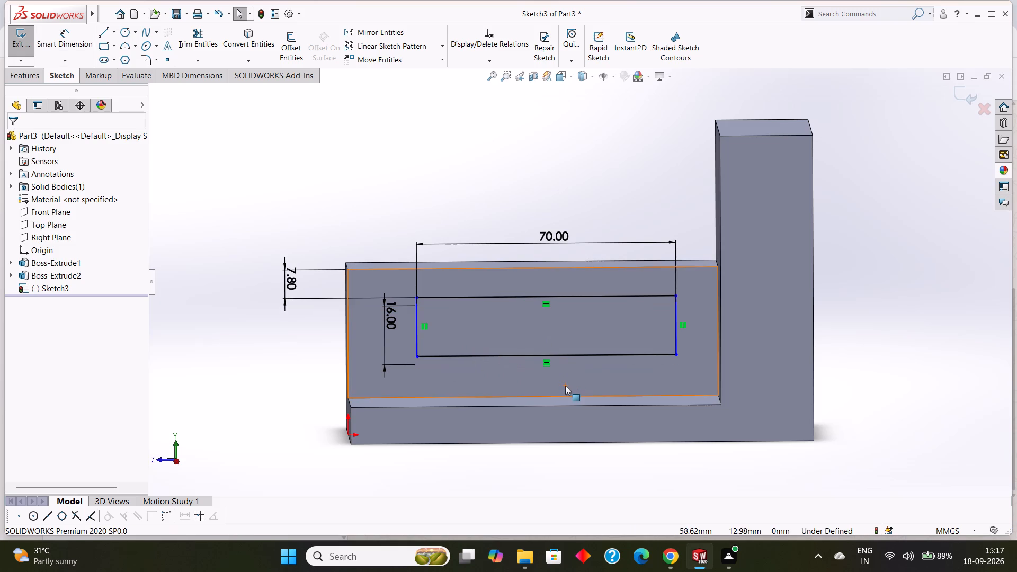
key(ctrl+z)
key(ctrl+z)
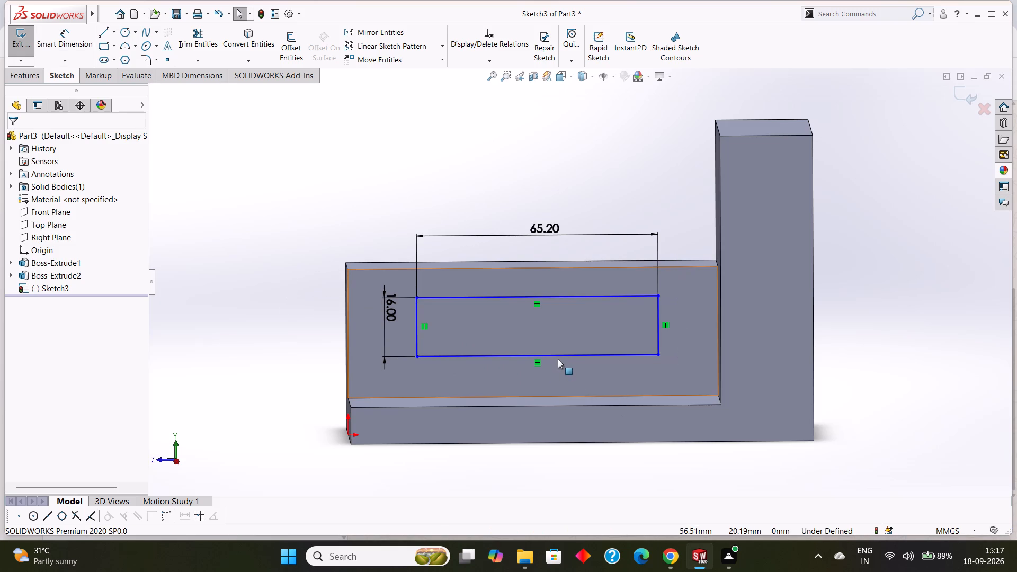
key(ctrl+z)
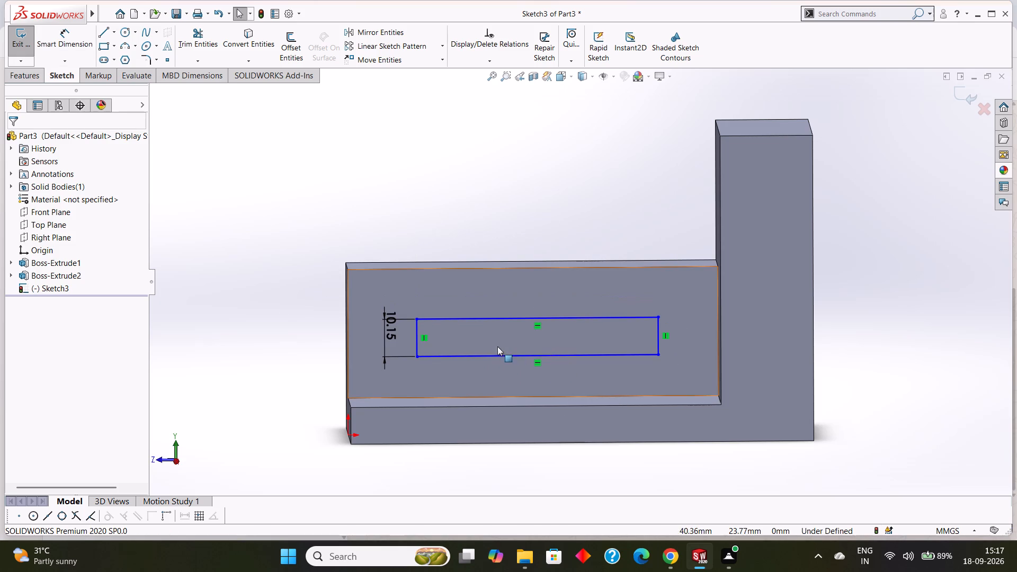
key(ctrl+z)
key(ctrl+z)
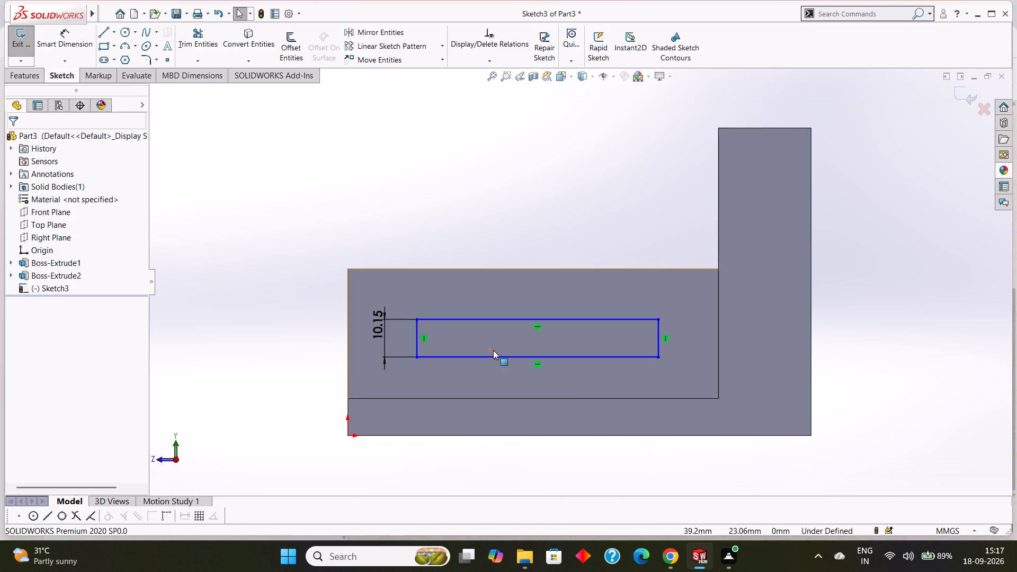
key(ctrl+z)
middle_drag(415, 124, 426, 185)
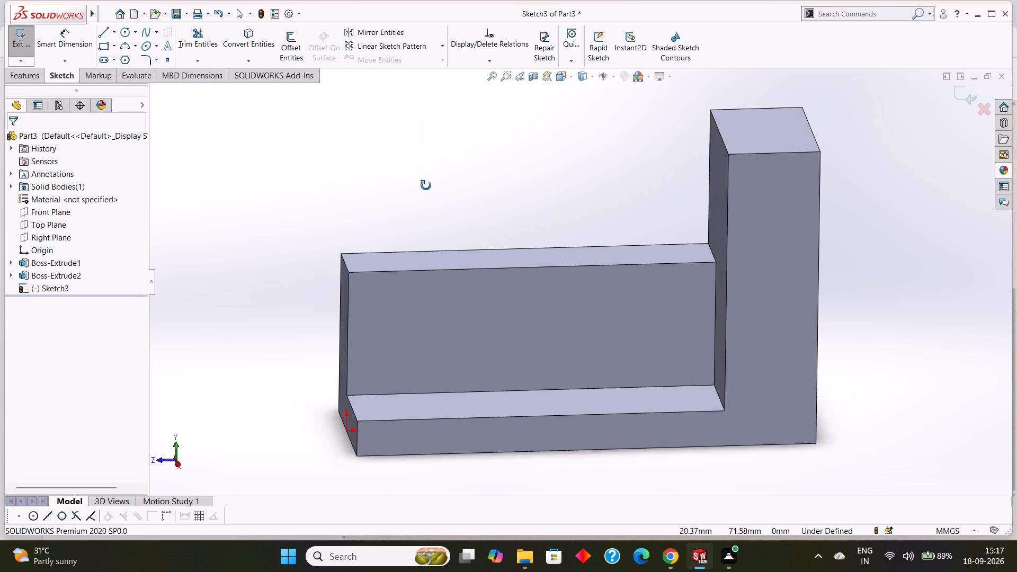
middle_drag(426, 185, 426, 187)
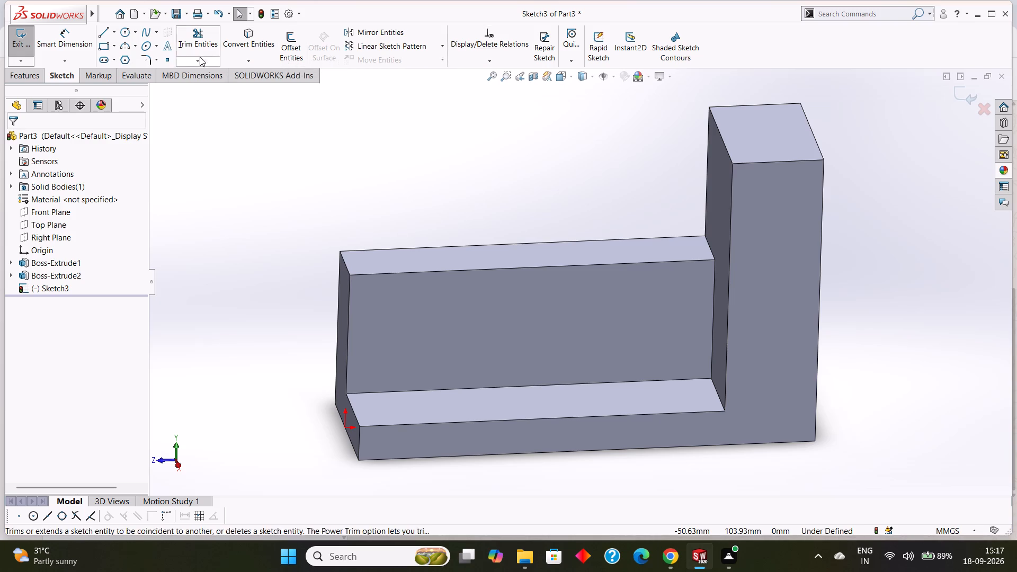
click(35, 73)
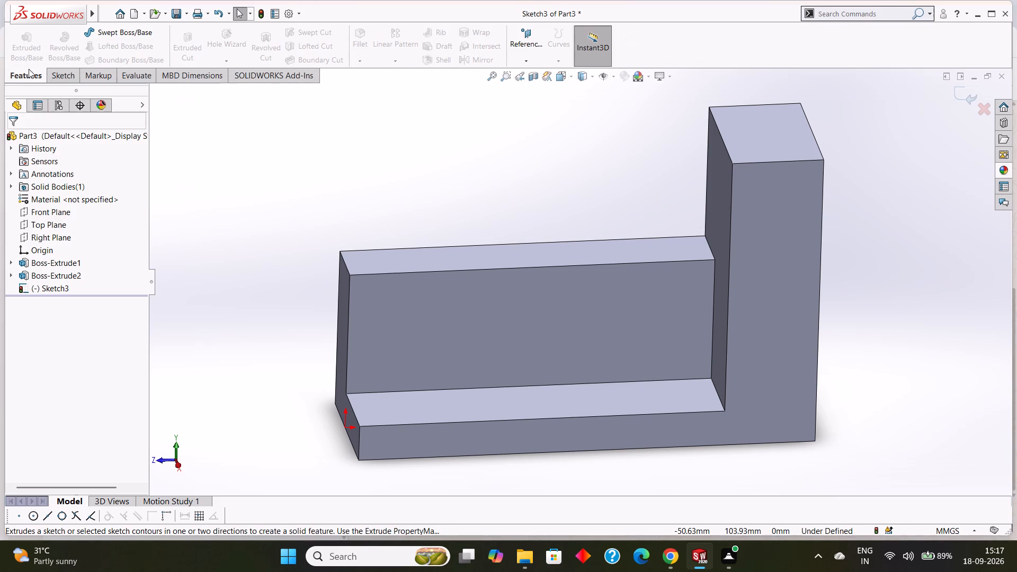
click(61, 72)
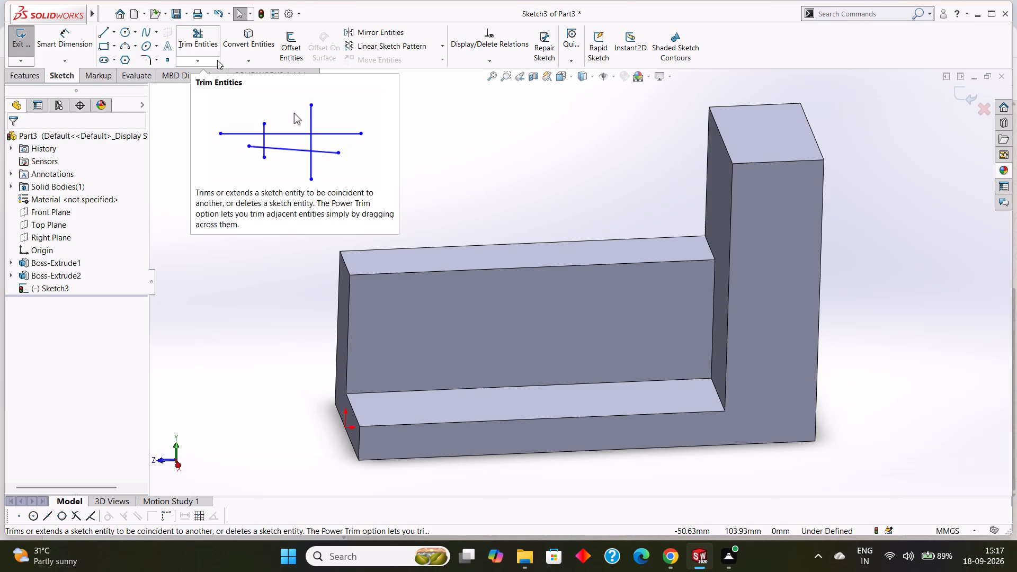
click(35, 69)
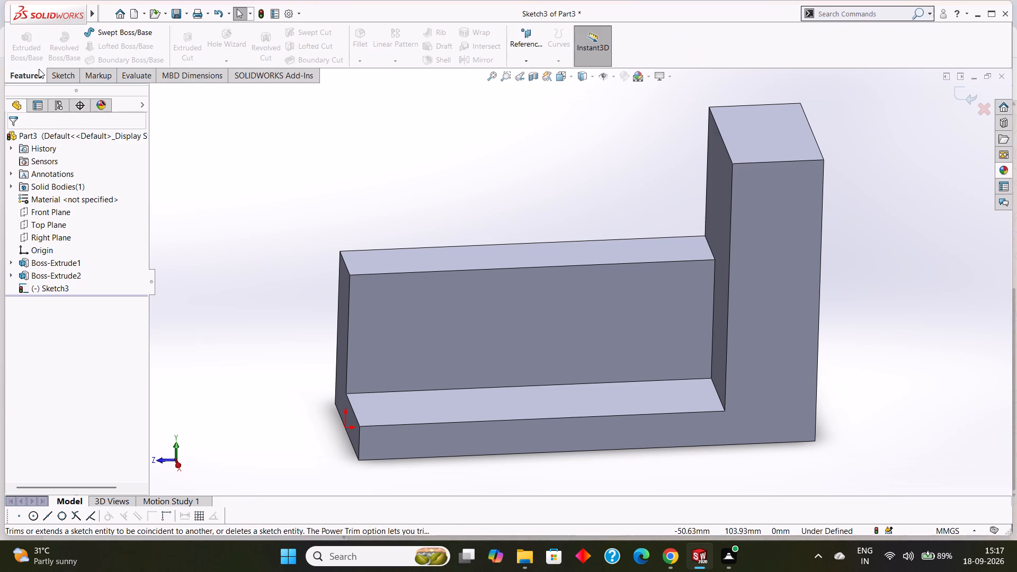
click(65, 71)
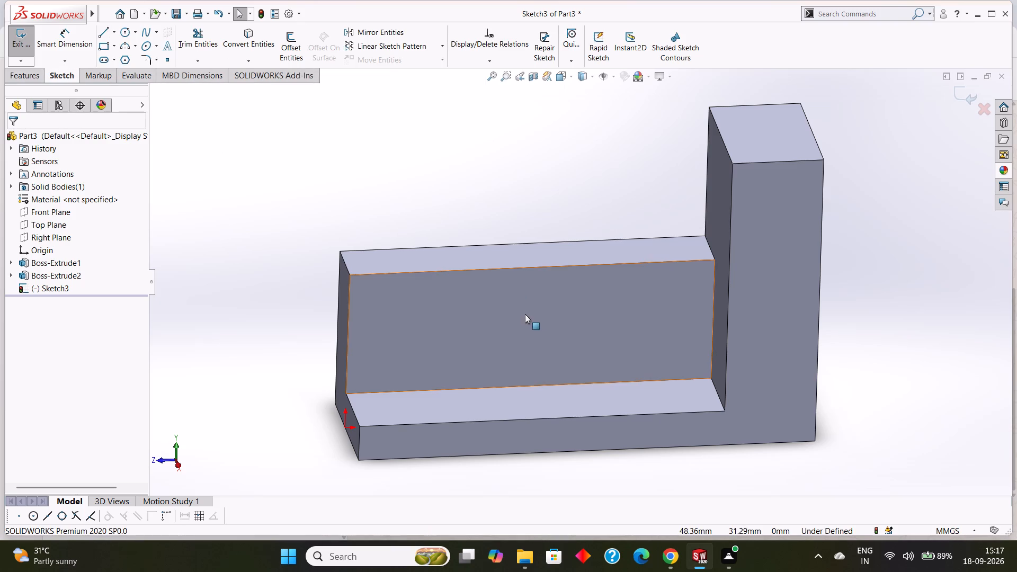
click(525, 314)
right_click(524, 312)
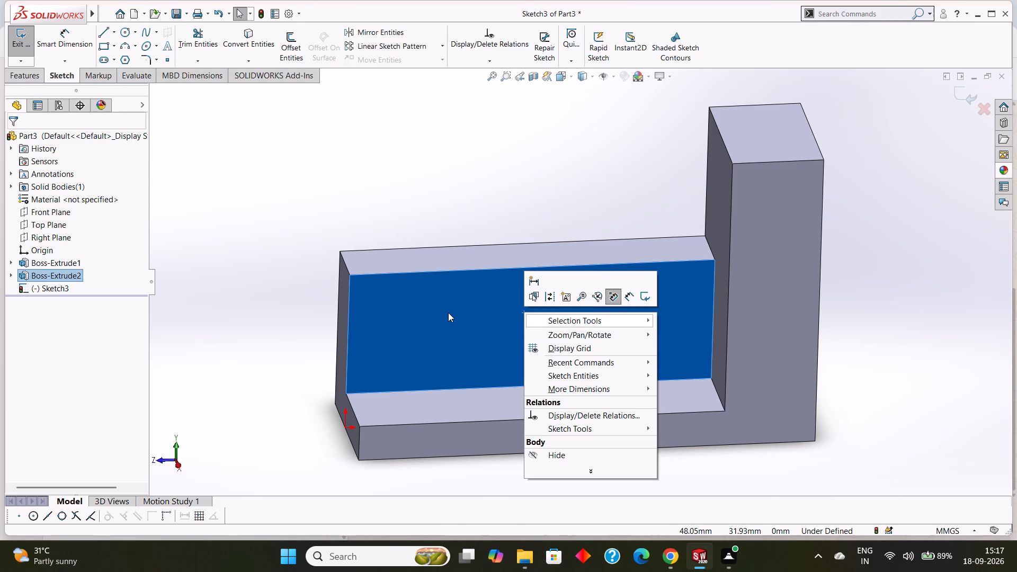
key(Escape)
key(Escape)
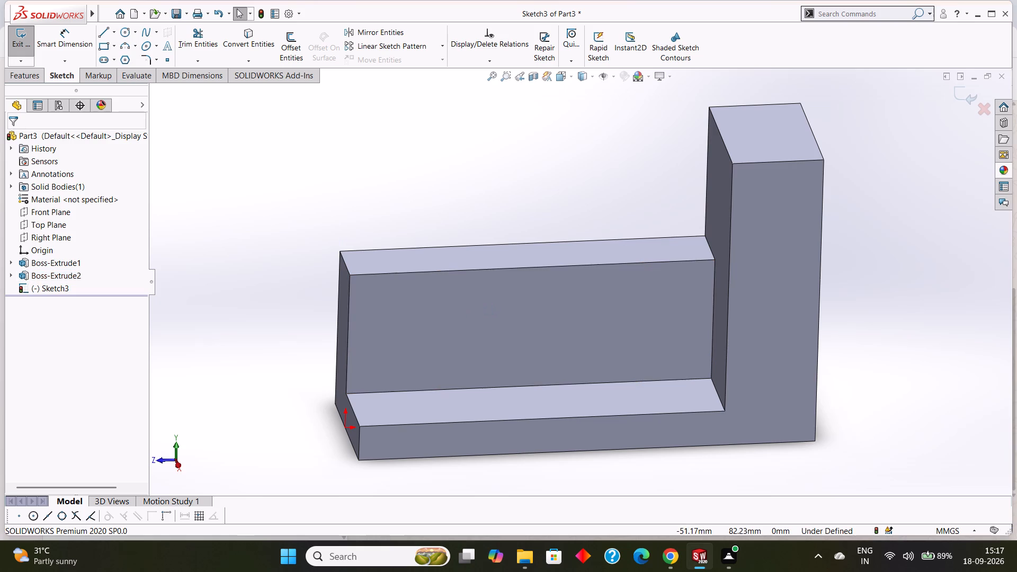
Exit the empty sketch on the block's side face.
click(38, 76)
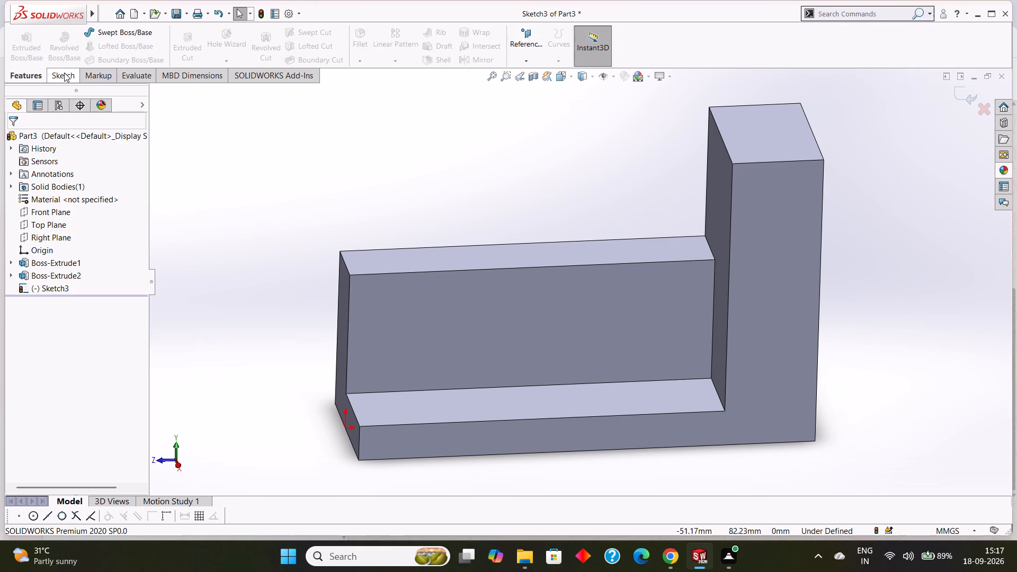
click(64, 73)
click(28, 40)
Chamfer the side block's rear long top edge, its short top end edge and the base's outer vertical end edge by 5 mm at 45°.
click(31, 79)
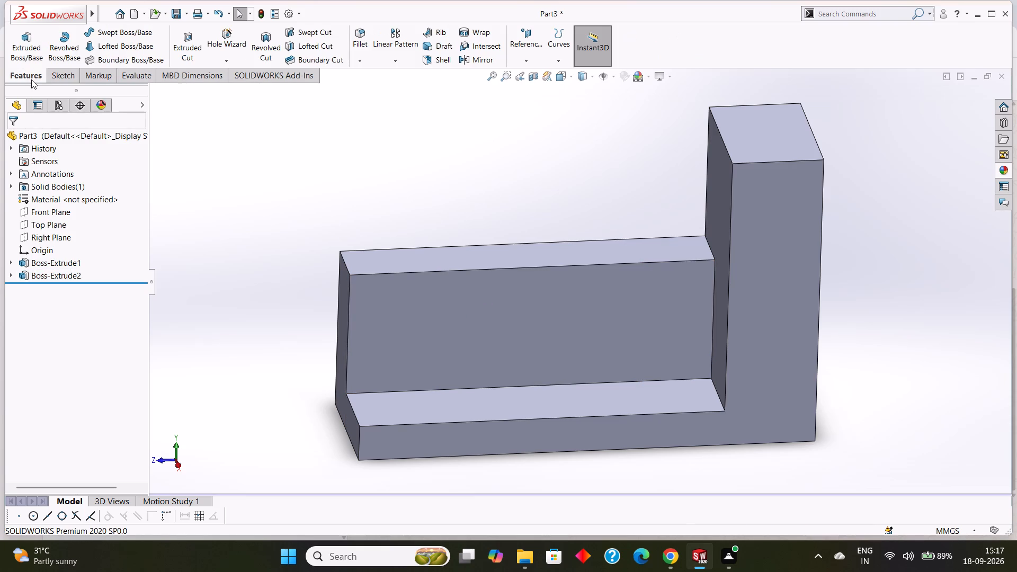
click(356, 61)
click(364, 87)
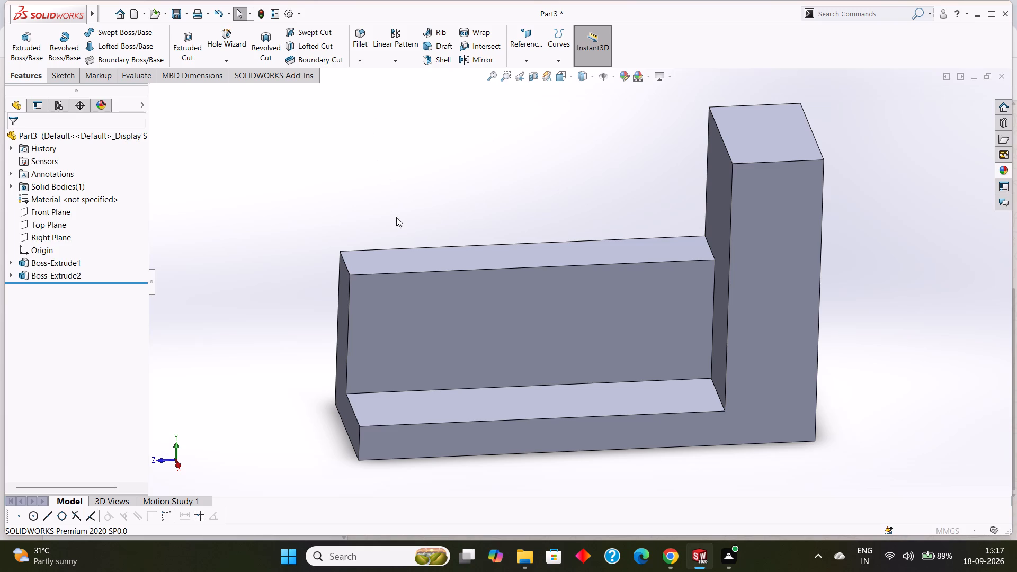
click(409, 249)
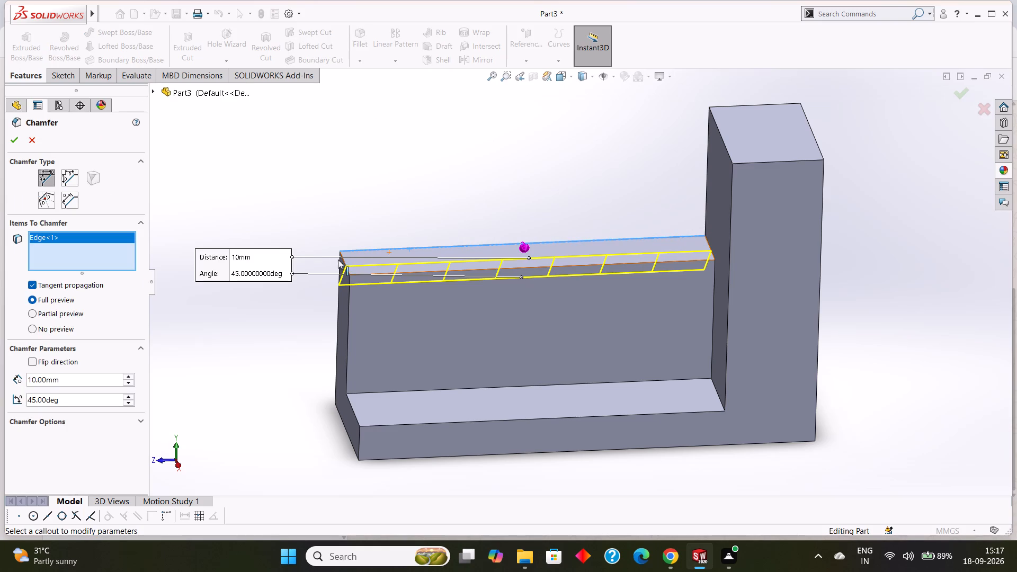
click(343, 258)
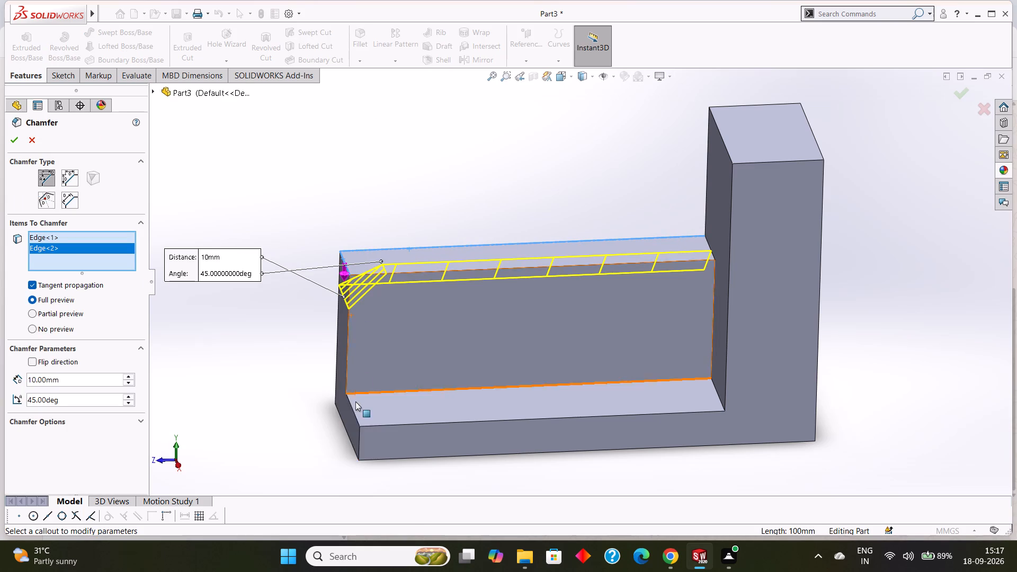
click(358, 442)
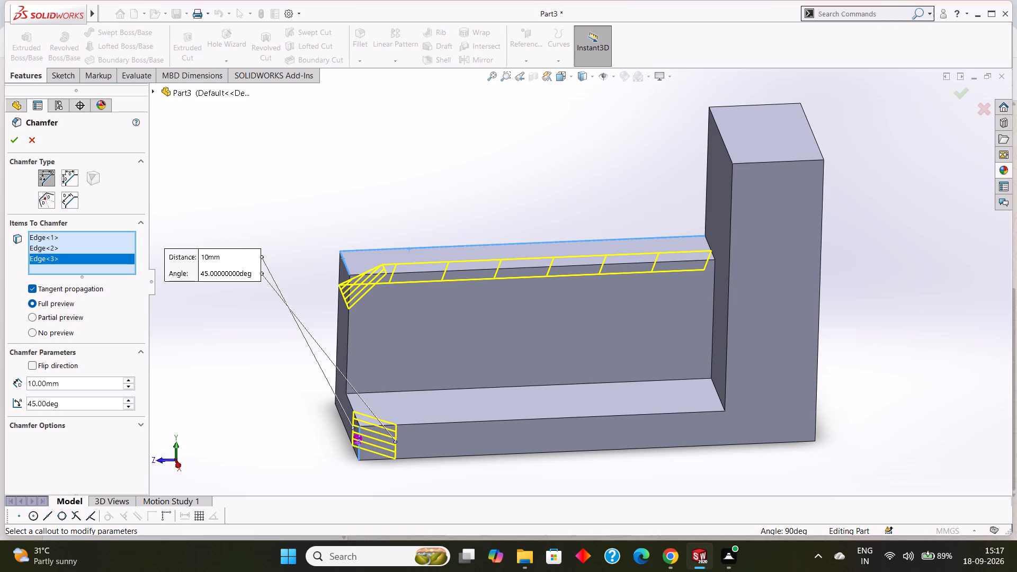
drag(76, 383, 0, 366)
key(5)
key(Return)
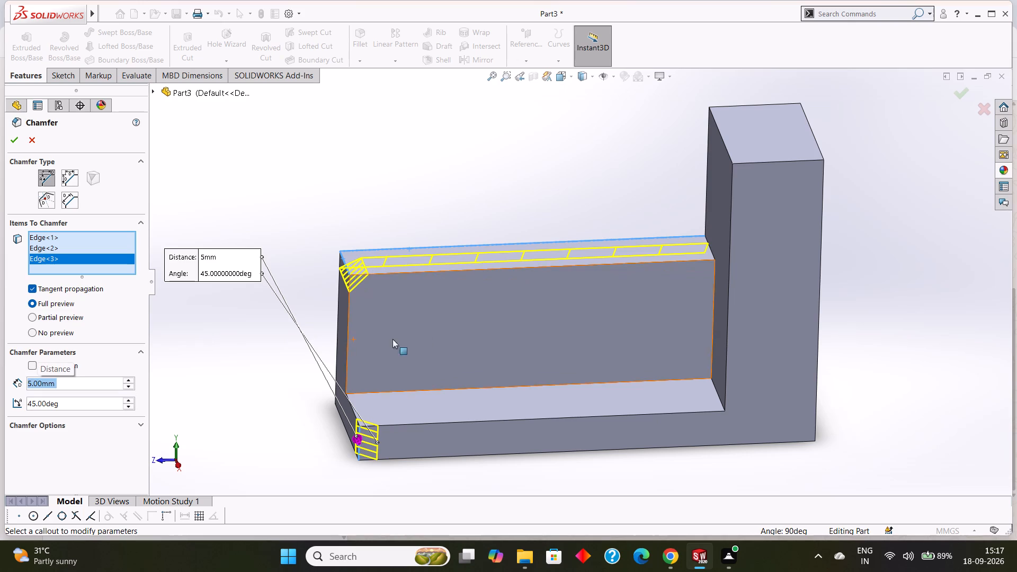
scroll(443, 319, up, 3)
scroll(463, 267, down, 6)
scroll(499, 298, down, 2)
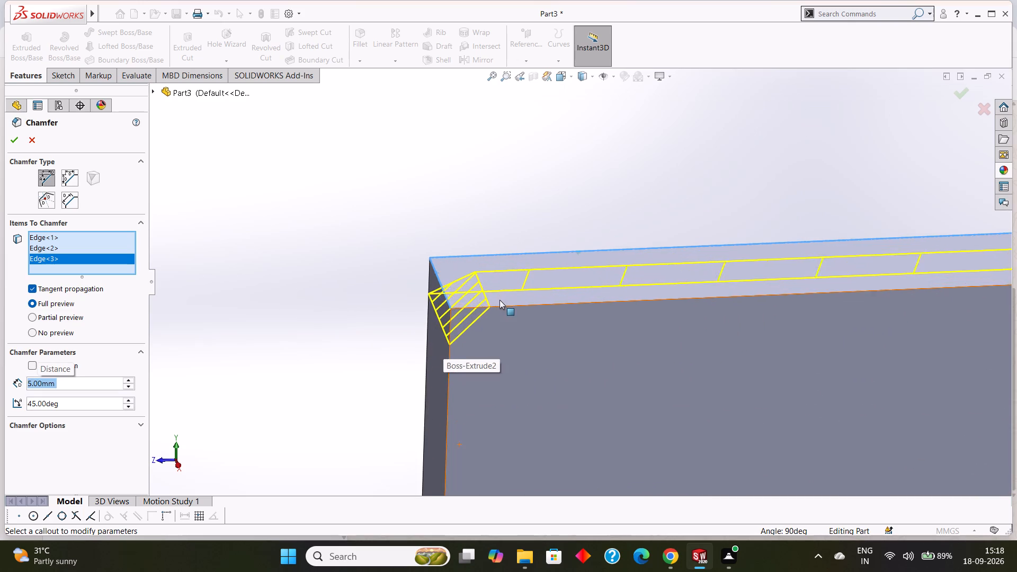
scroll(499, 300, down, 3)
scroll(500, 301, up, 6)
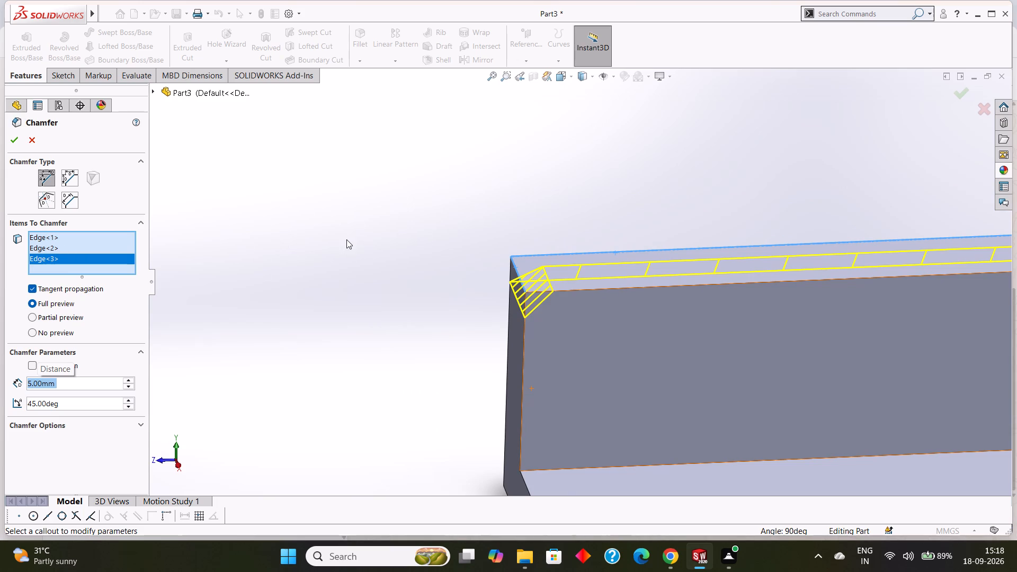
scroll(345, 238, up, 1)
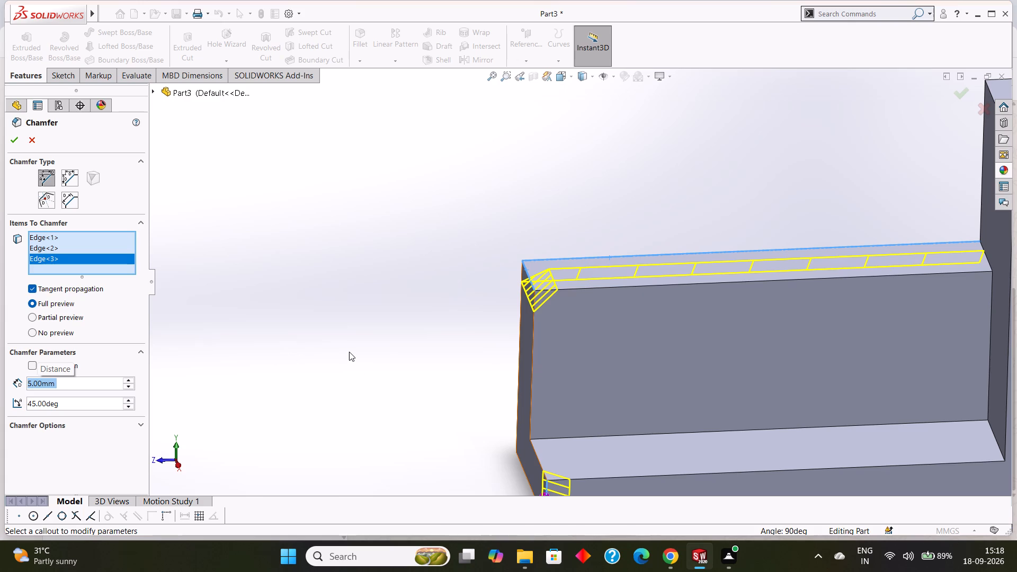
click(12, 138)
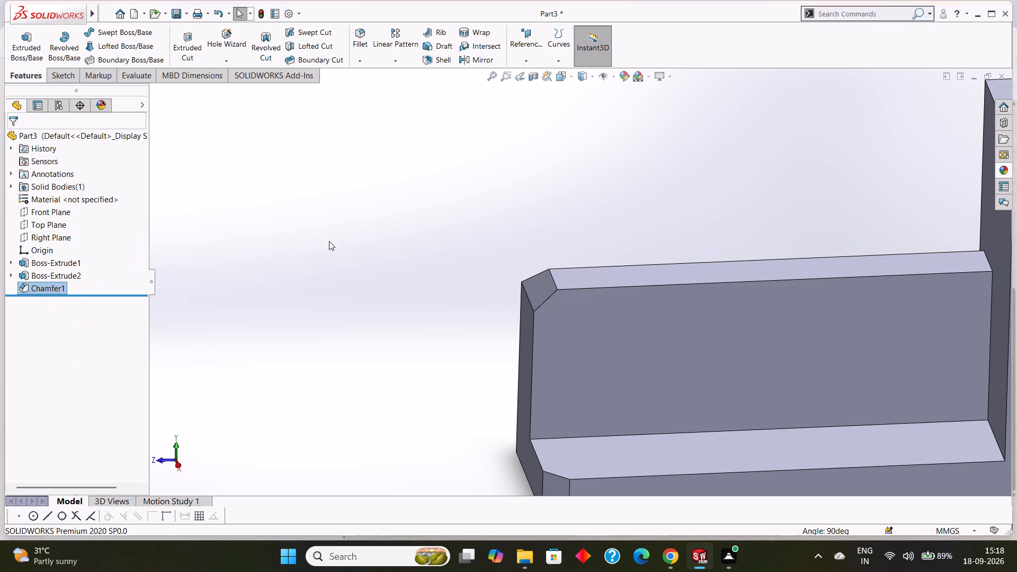
Fillet the two opposite 25 mm top edges of the upright with a 19 mm radius.
scroll(328, 241, up, 3)
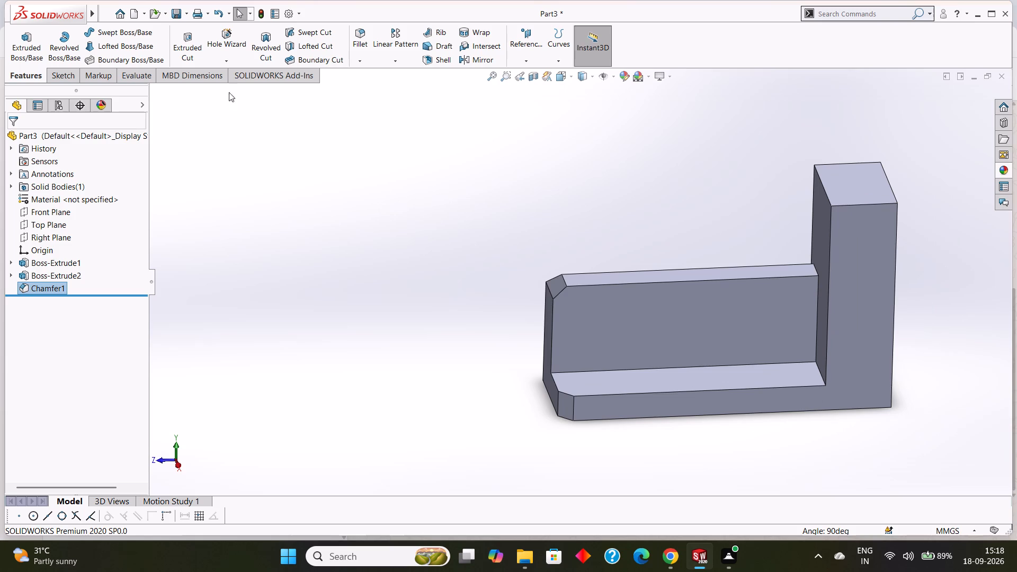
click(360, 60)
drag(363, 70, 369, 71)
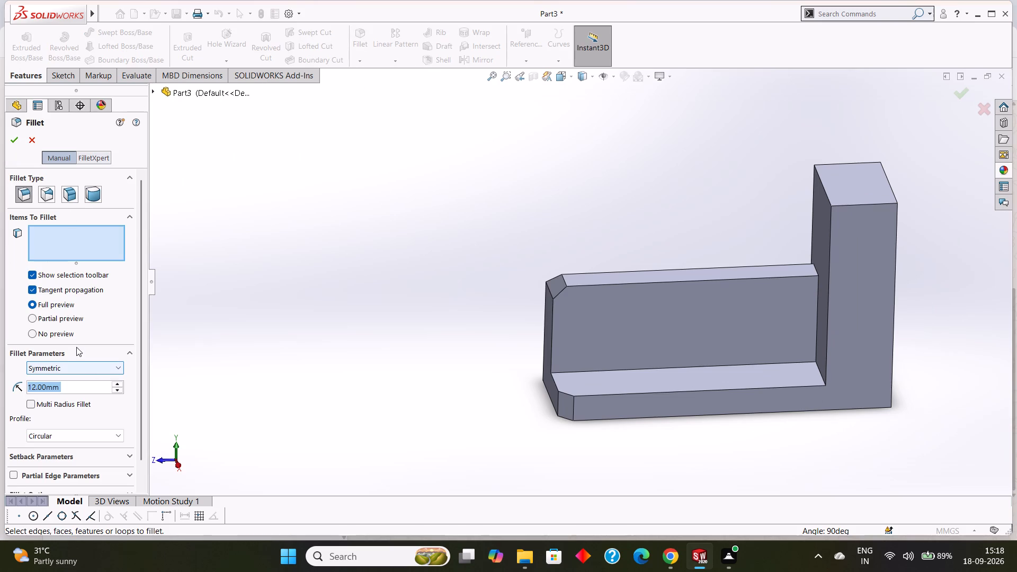
key(1)
key(9)
key(Return)
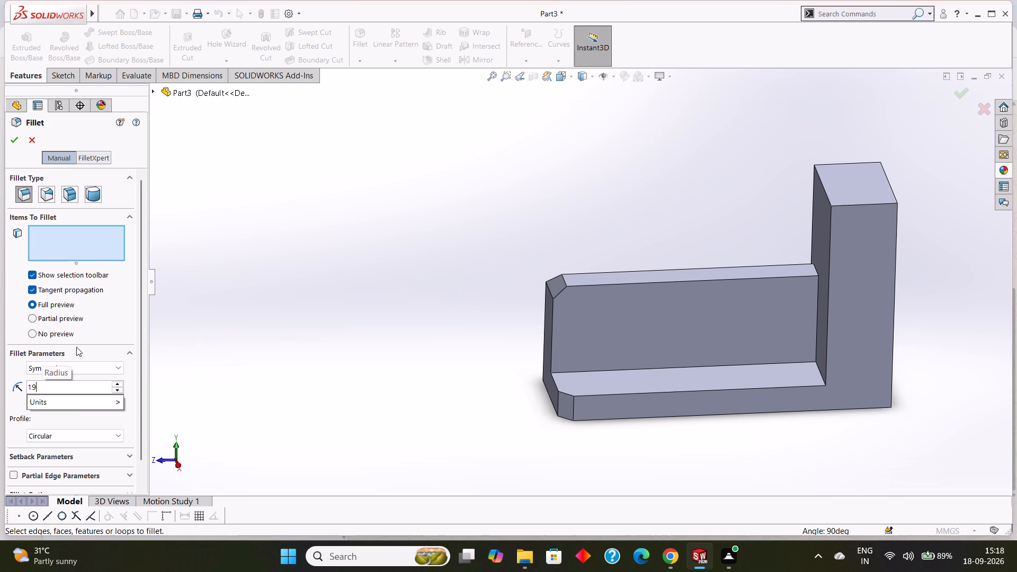
click(876, 205)
middle_drag(855, 114, 861, 162)
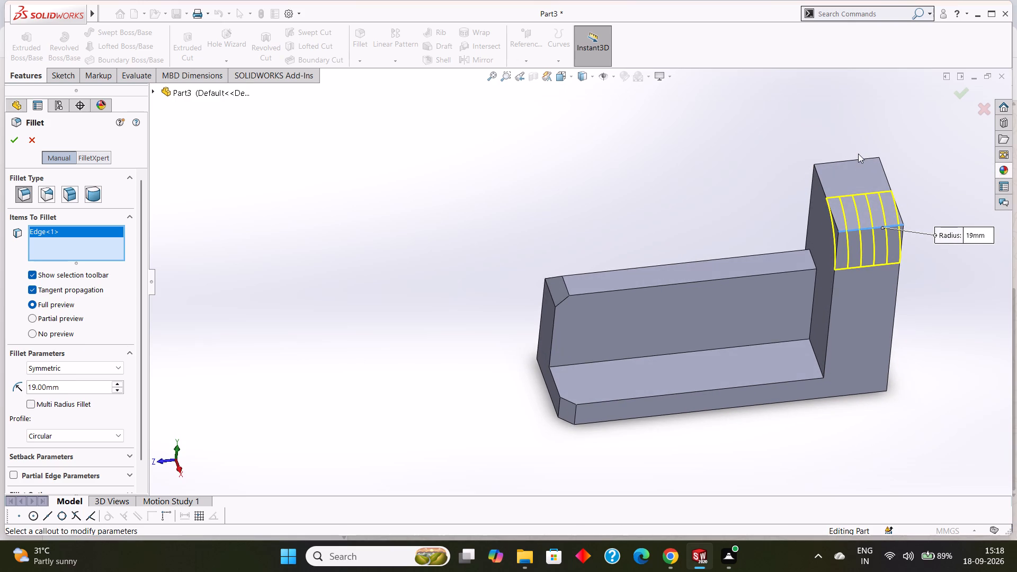
click(855, 160)
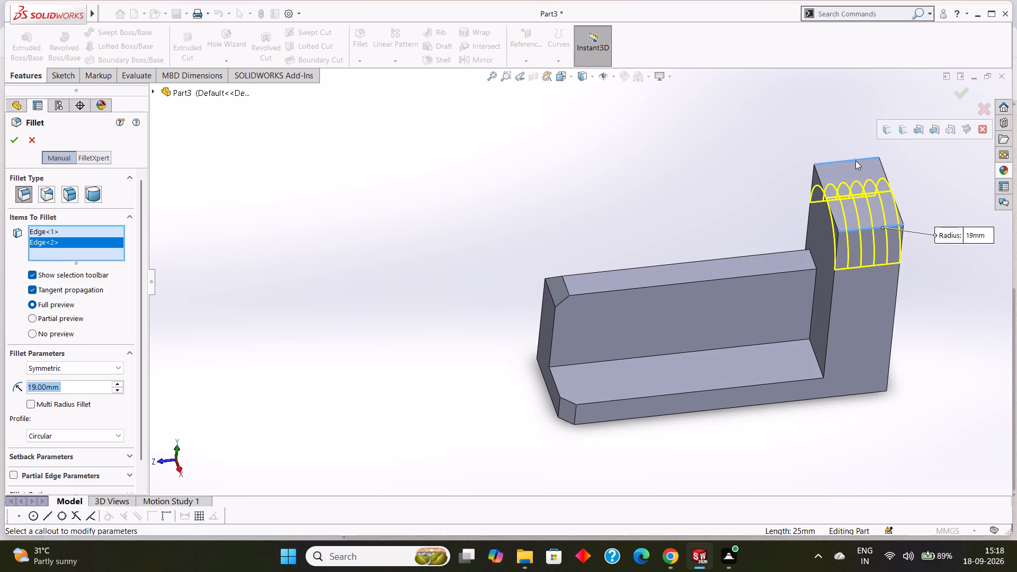
click(8, 141)
click(332, 192)
Start a sketch on the block's side face and draw a corner rectangle about 70 x 11 mm in its middle.
middle_drag(431, 239, 420, 205)
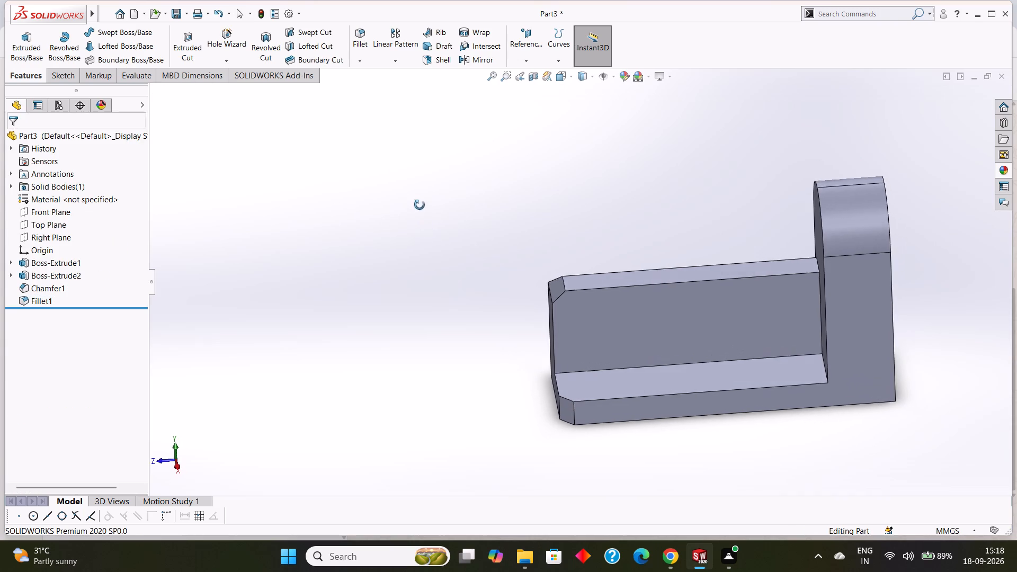
middle_drag(420, 205, 424, 207)
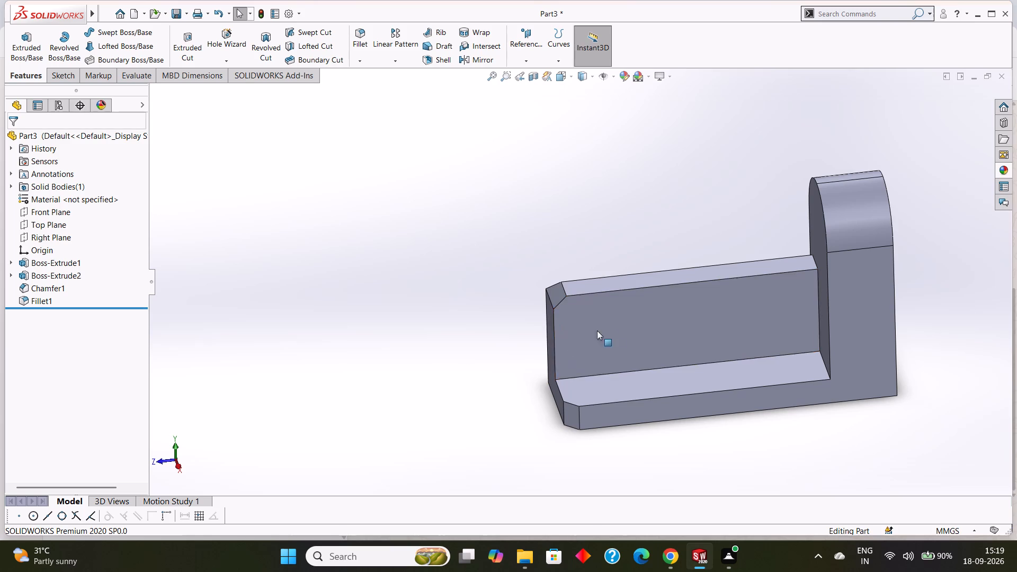
click(638, 330)
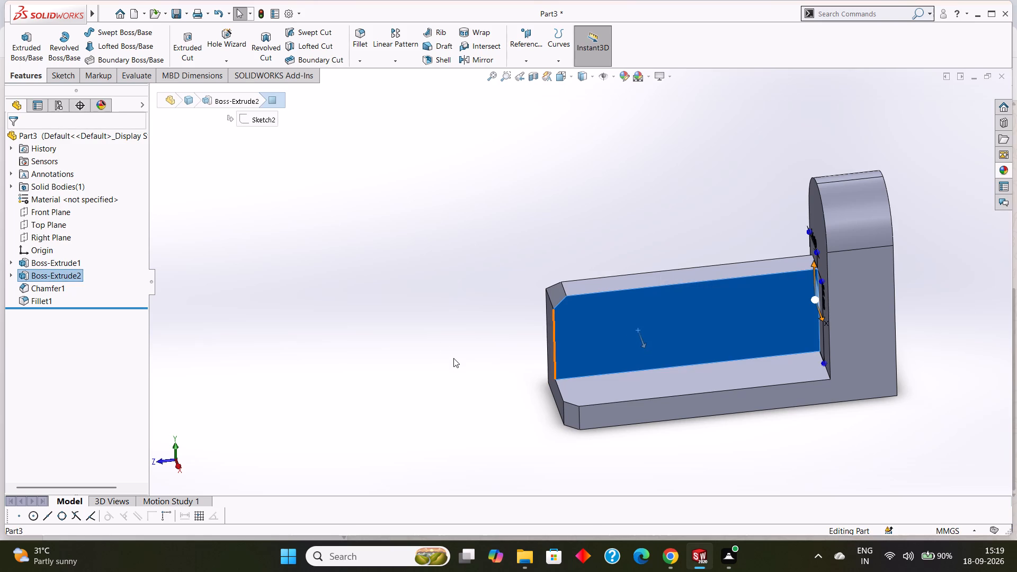
key(ctrl+8)
right_click(515, 319)
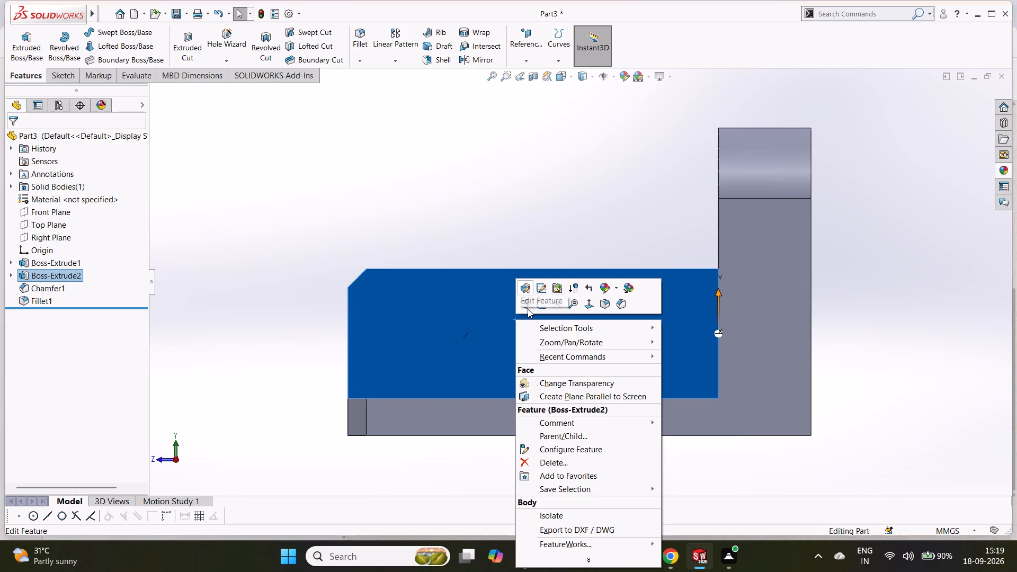
click(540, 302)
key(Escape)
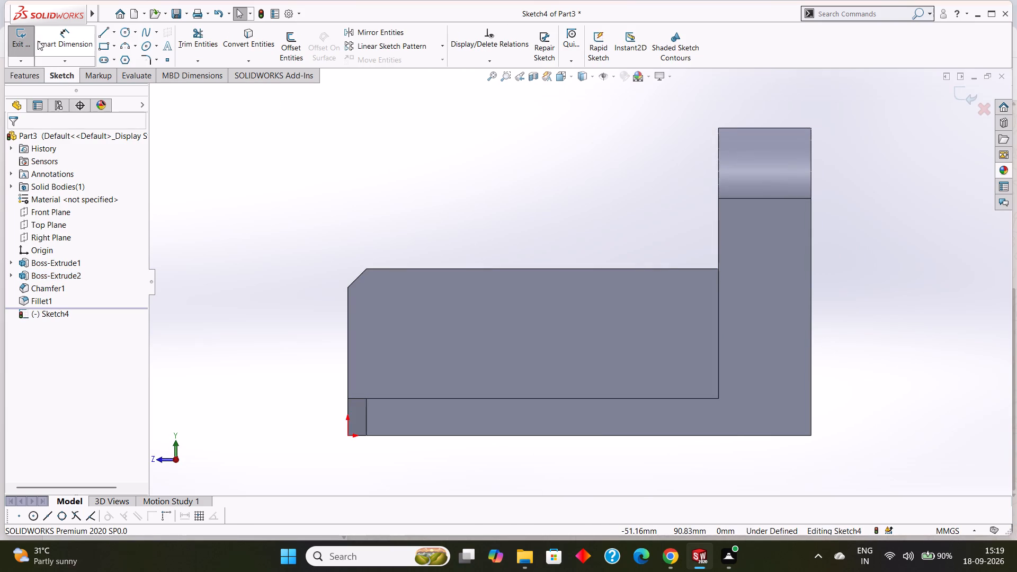
click(104, 43)
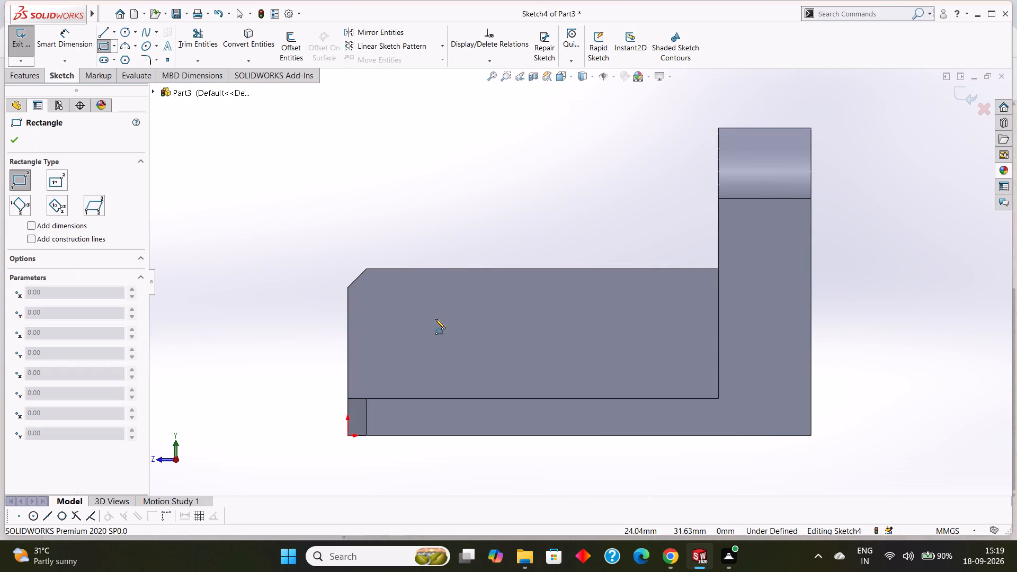
drag(422, 322, 430, 320)
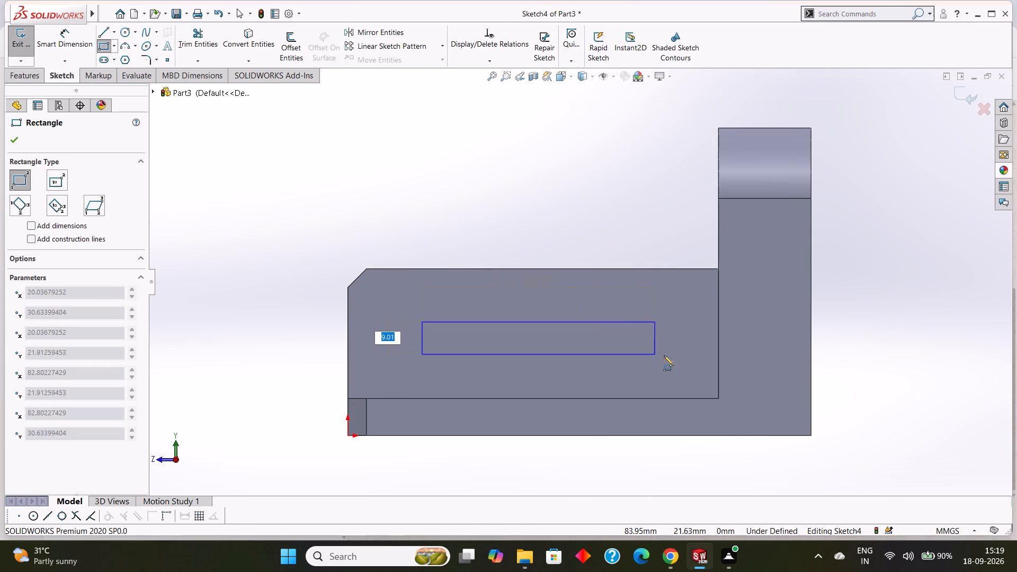
click(681, 362)
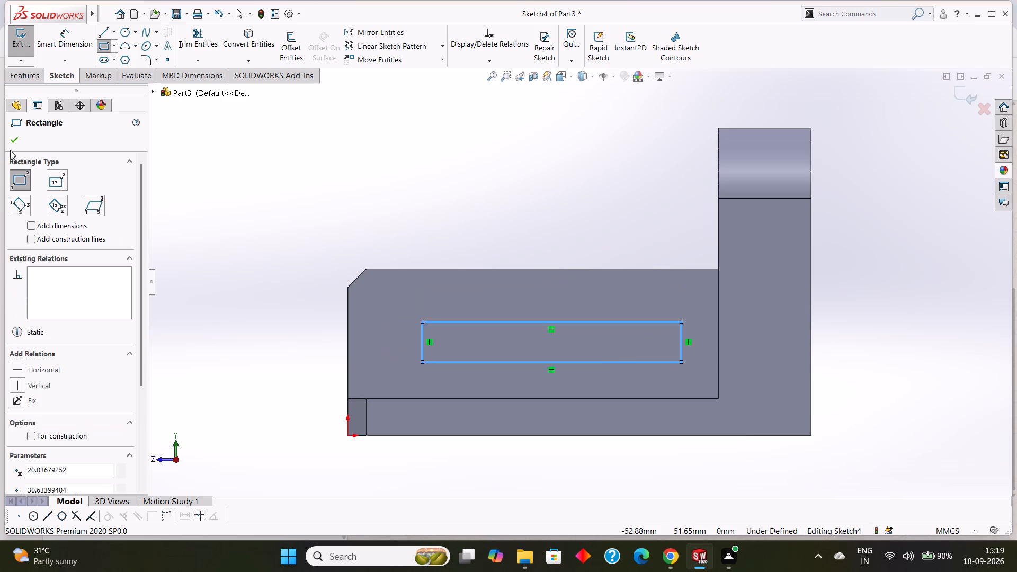
click(10, 146)
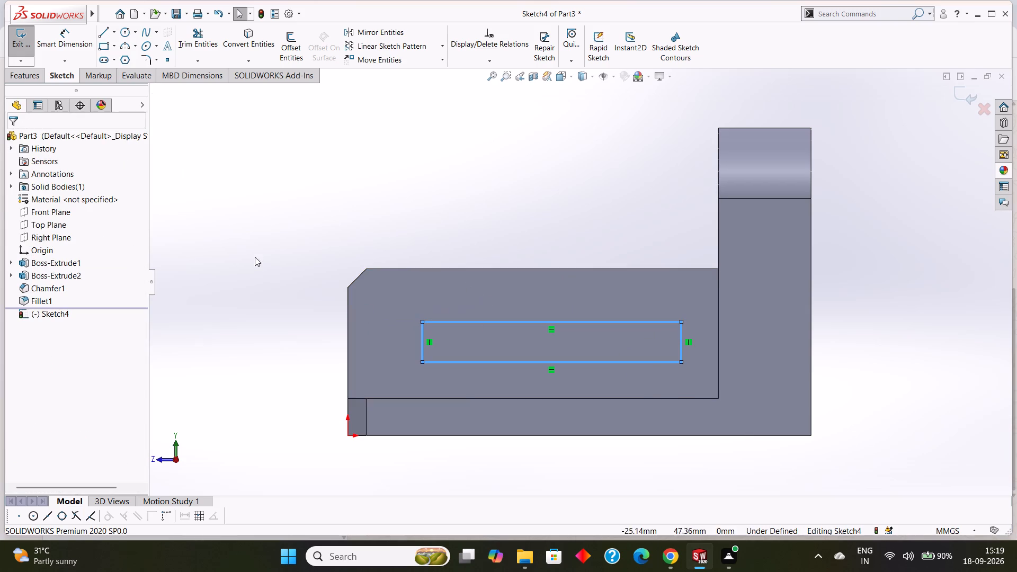
Dimension the rectangle to 16 mm high and 70 mm long.
click(69, 35)
click(421, 337)
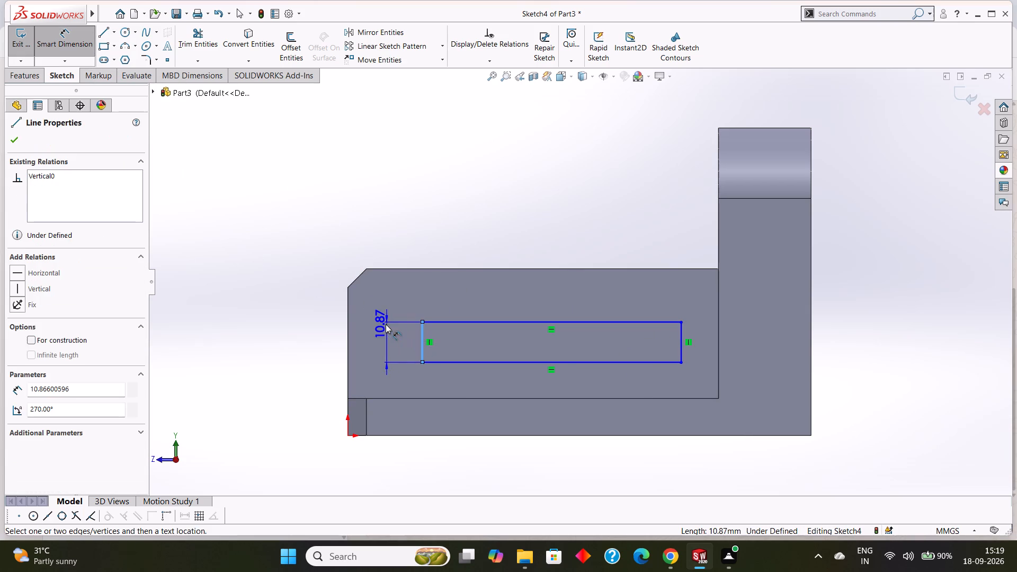
click(385, 324)
text(16)
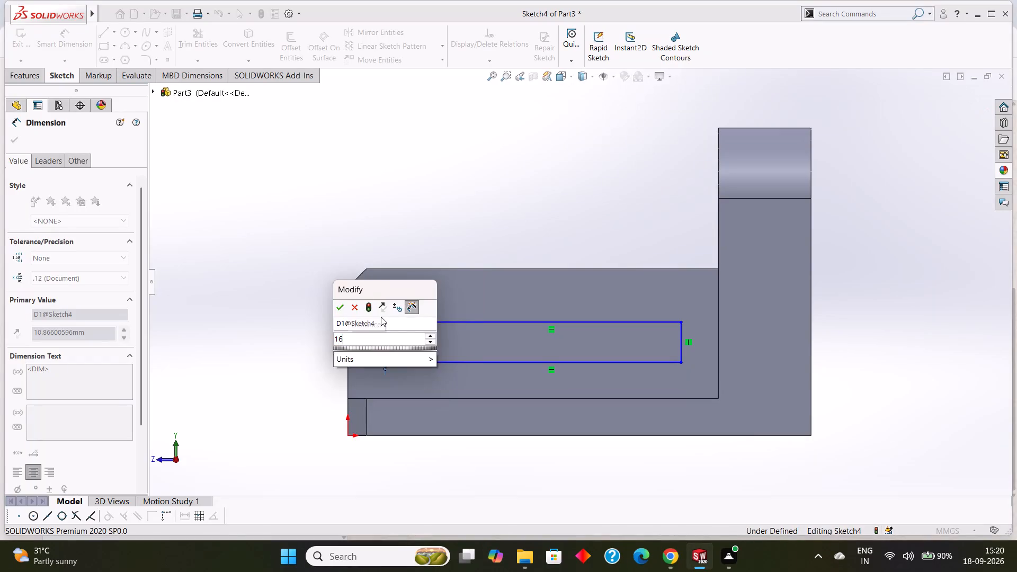
key(Return)
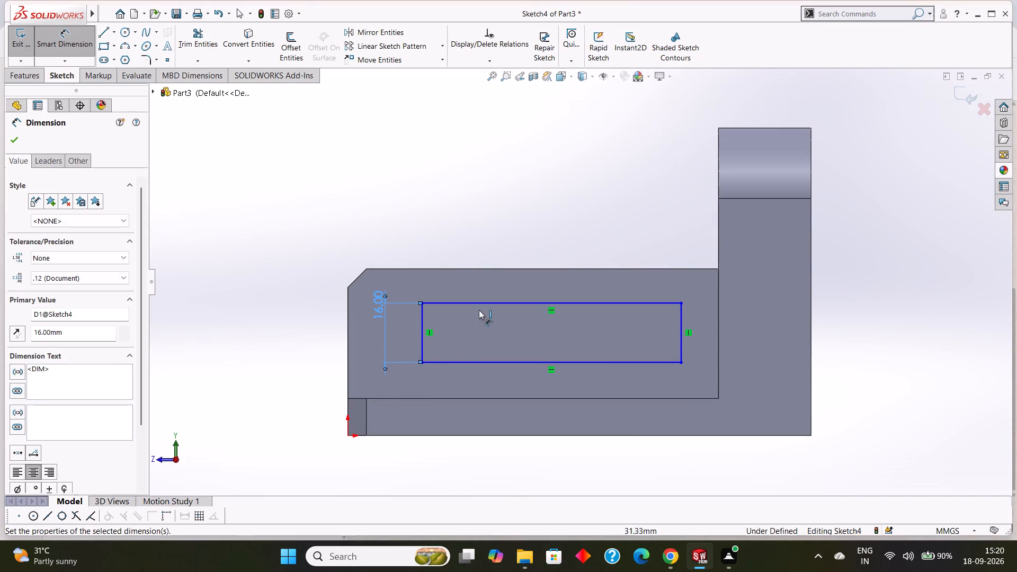
click(516, 304)
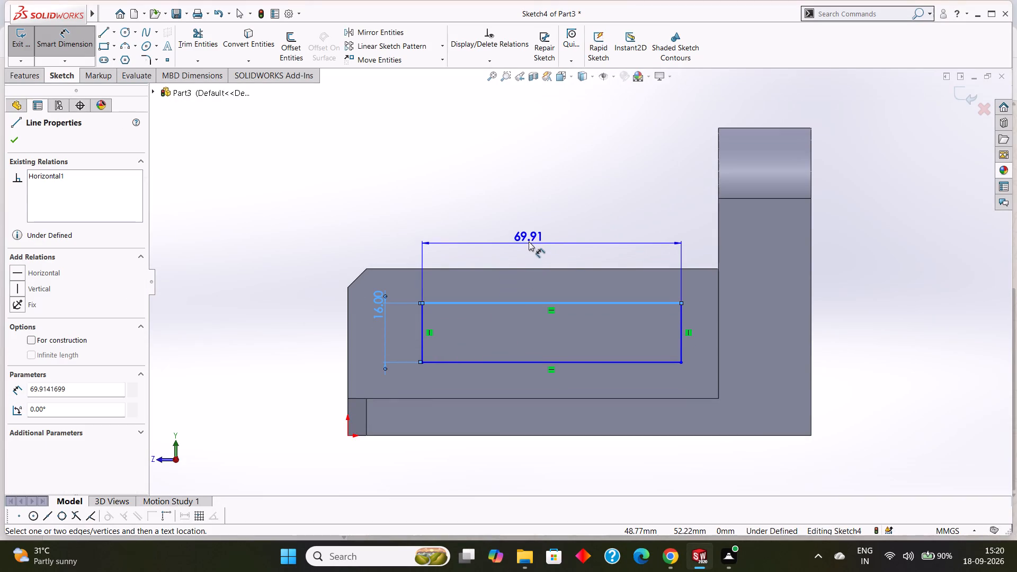
click(529, 240)
text(70)
key(Return)
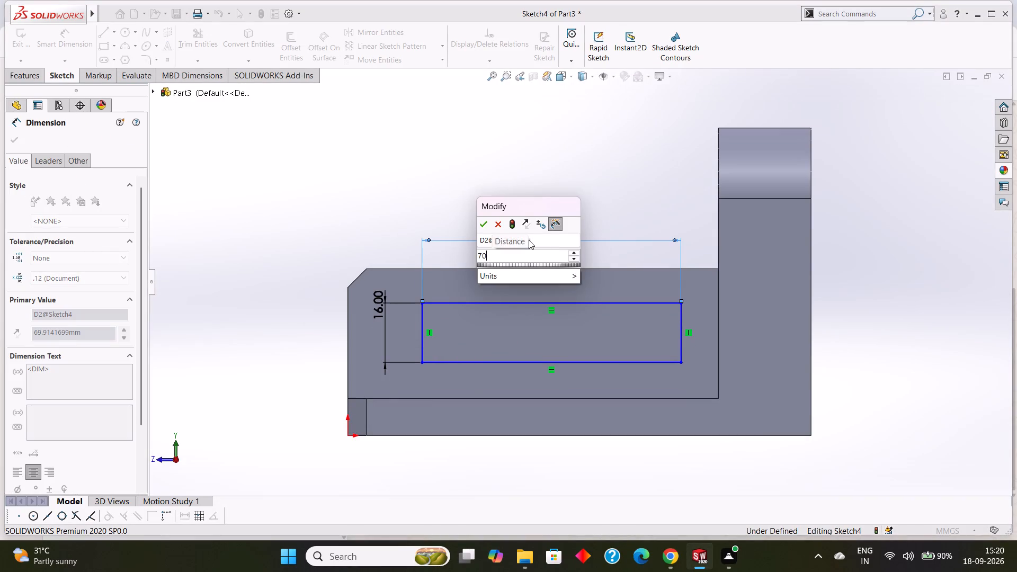
Dimension the rectangle's upper corner nearest the chamfer 16 mm horizontally from the chamfer's lower corner on the block's free end.
click(347, 286)
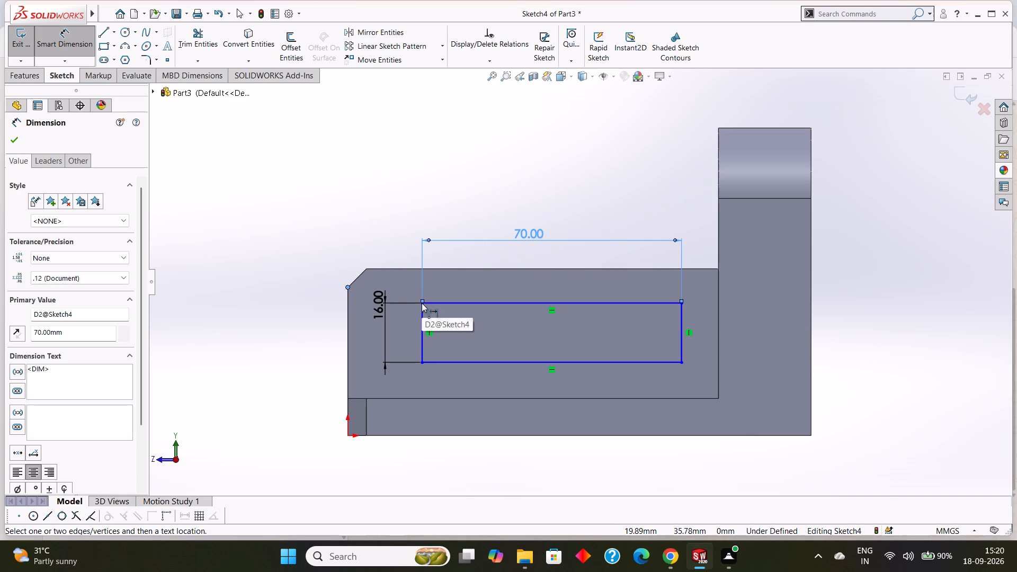
click(421, 305)
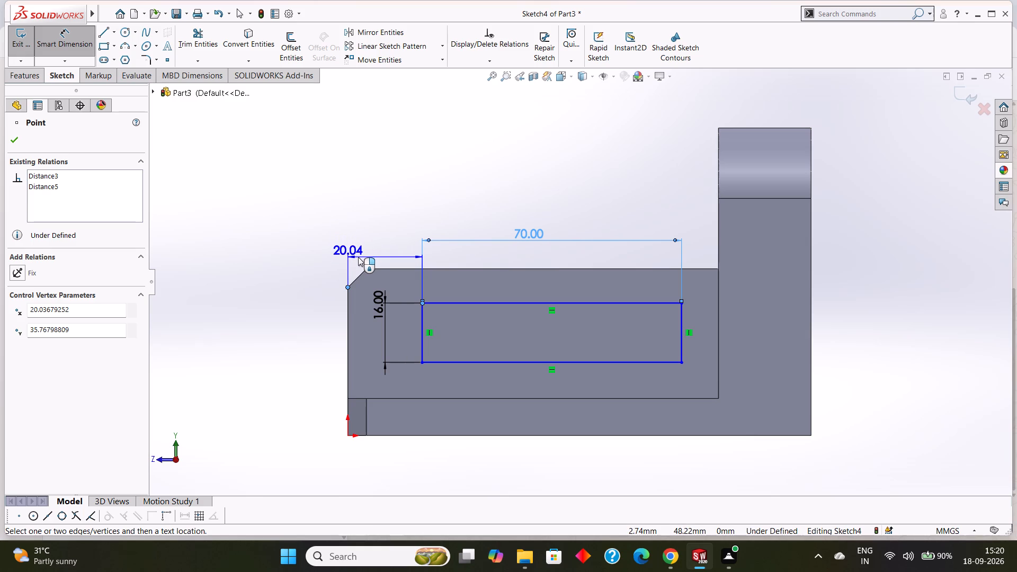
click(373, 224)
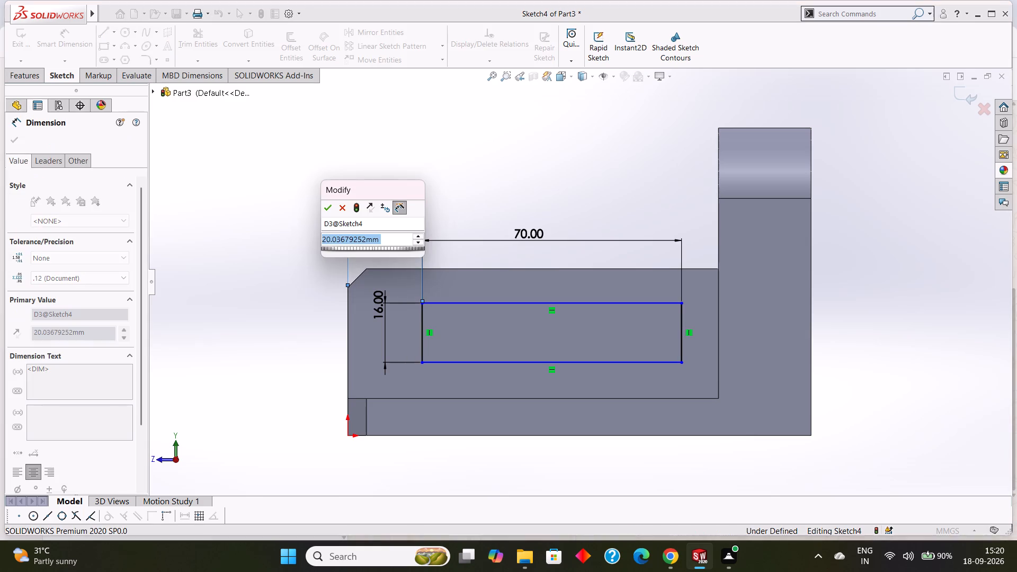
text(16)
key(Return)
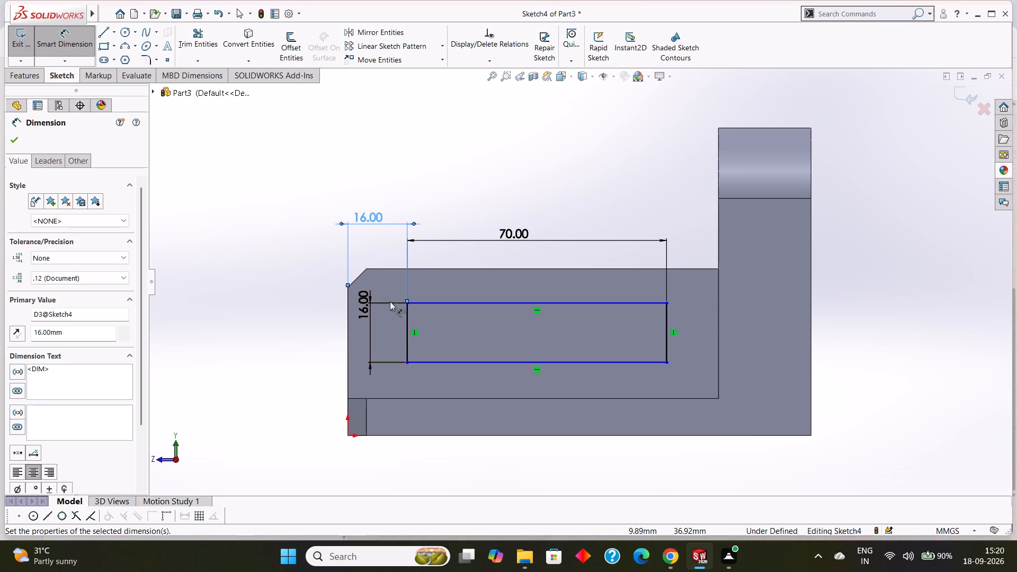
Dimension the rectangle's upper edge 10 mm below the side block's top edge and leave the dimension command.
click(453, 302)
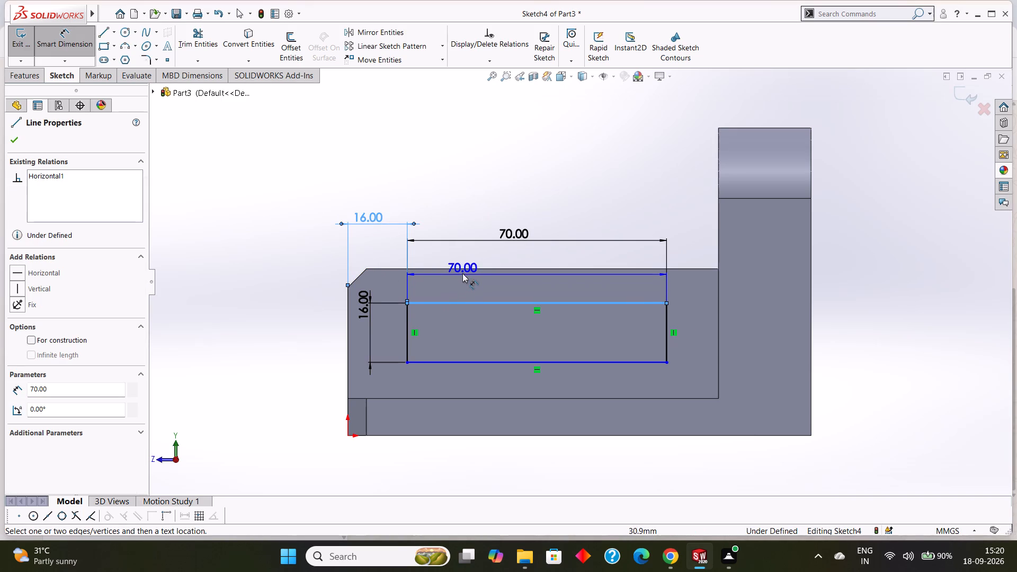
click(464, 269)
click(295, 254)
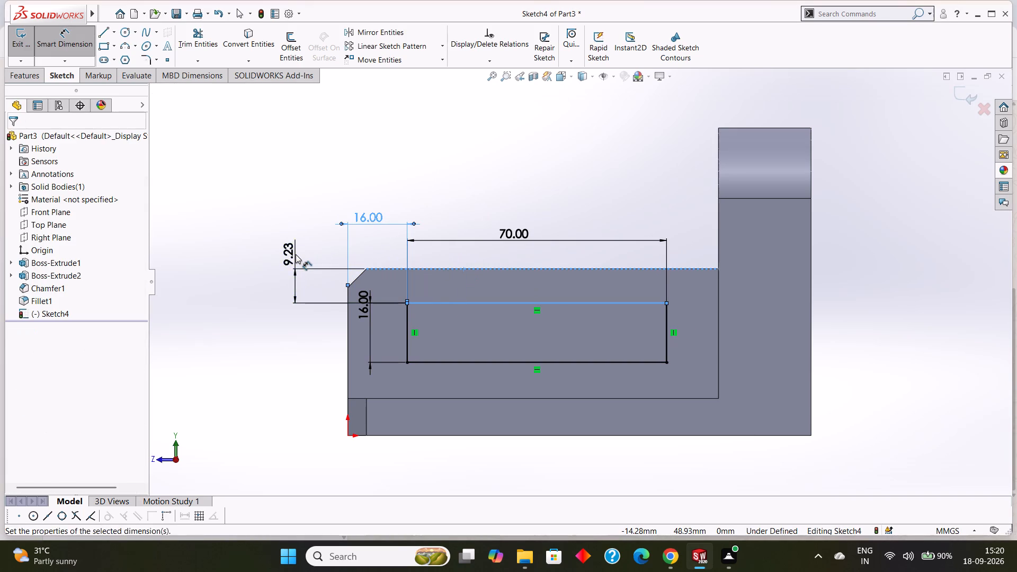
text(10)
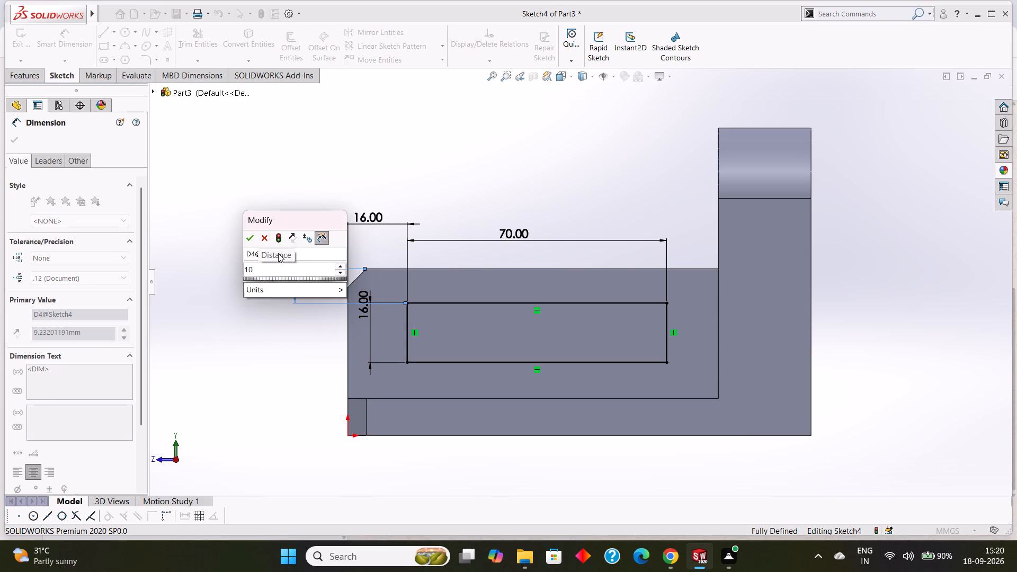
key(Return)
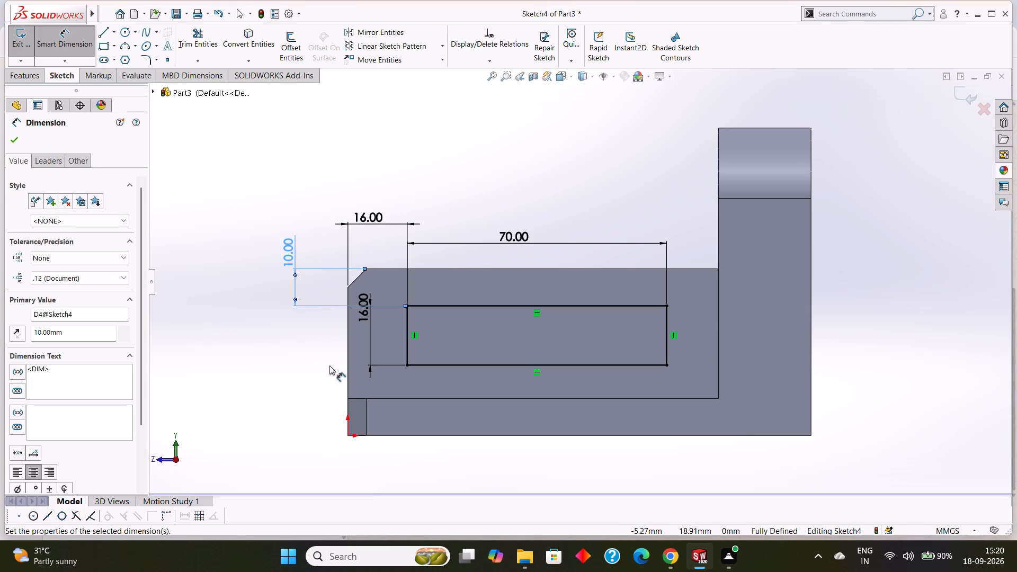
click(408, 365)
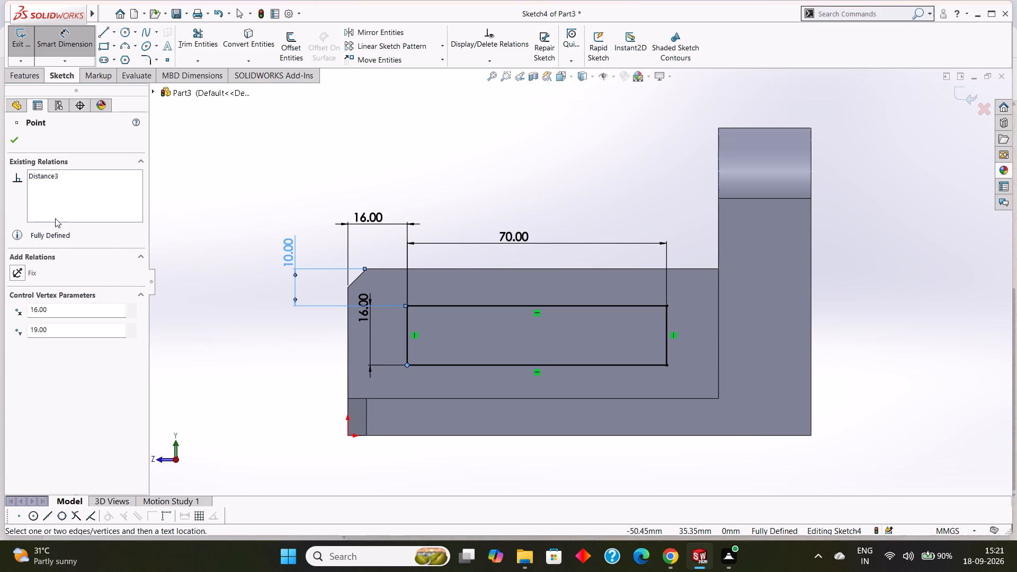
key(Escape)
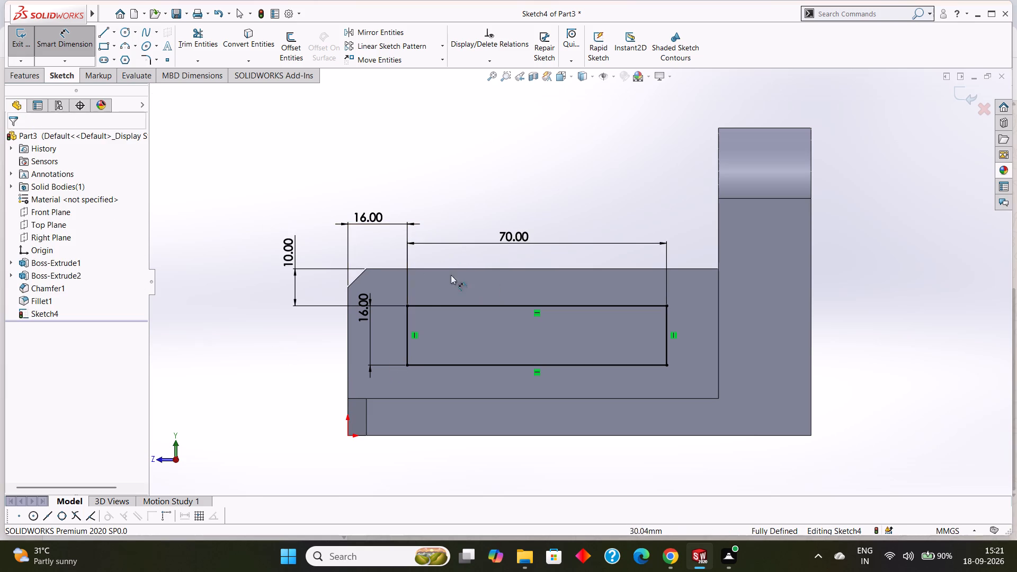
click(52, 40)
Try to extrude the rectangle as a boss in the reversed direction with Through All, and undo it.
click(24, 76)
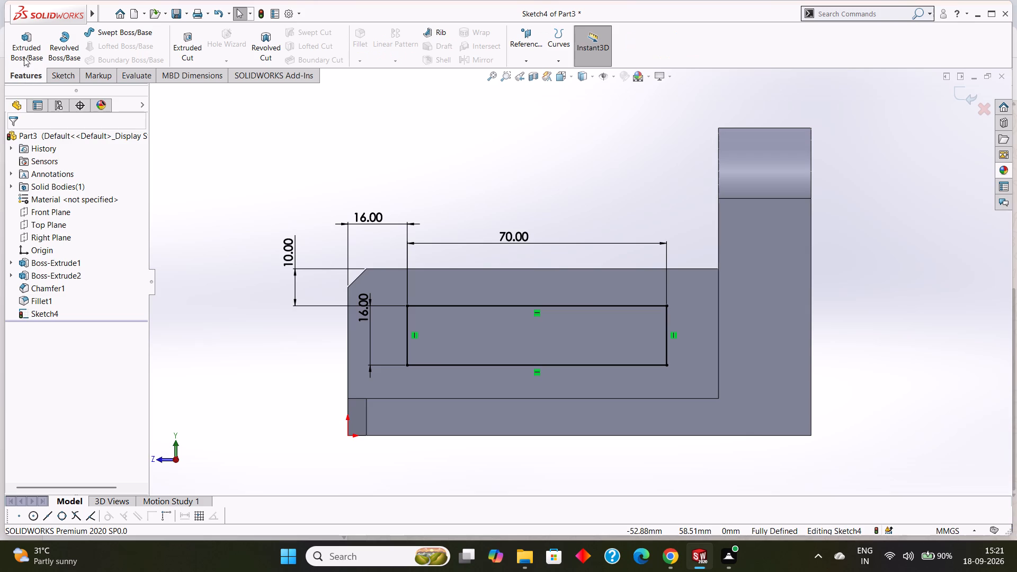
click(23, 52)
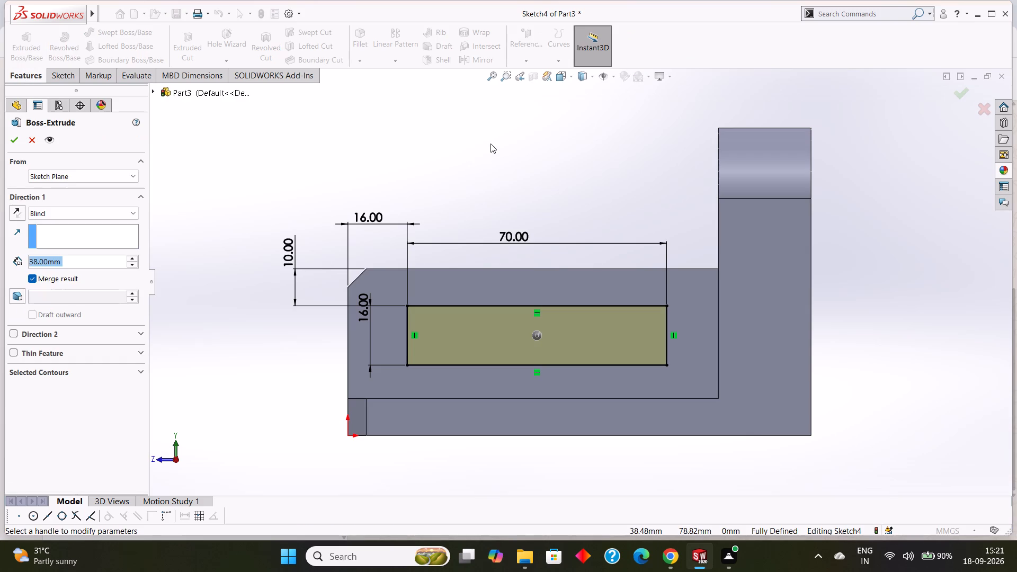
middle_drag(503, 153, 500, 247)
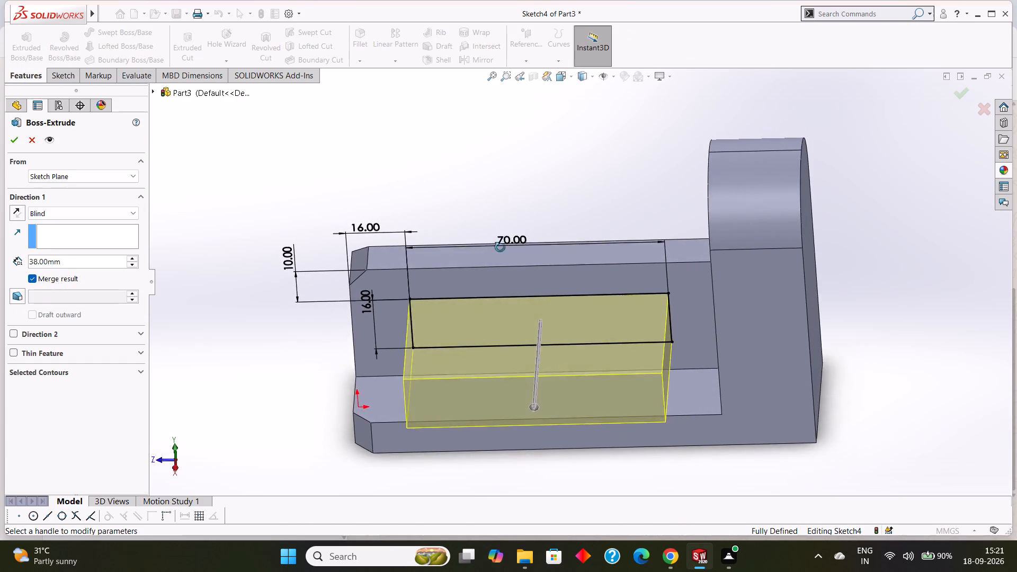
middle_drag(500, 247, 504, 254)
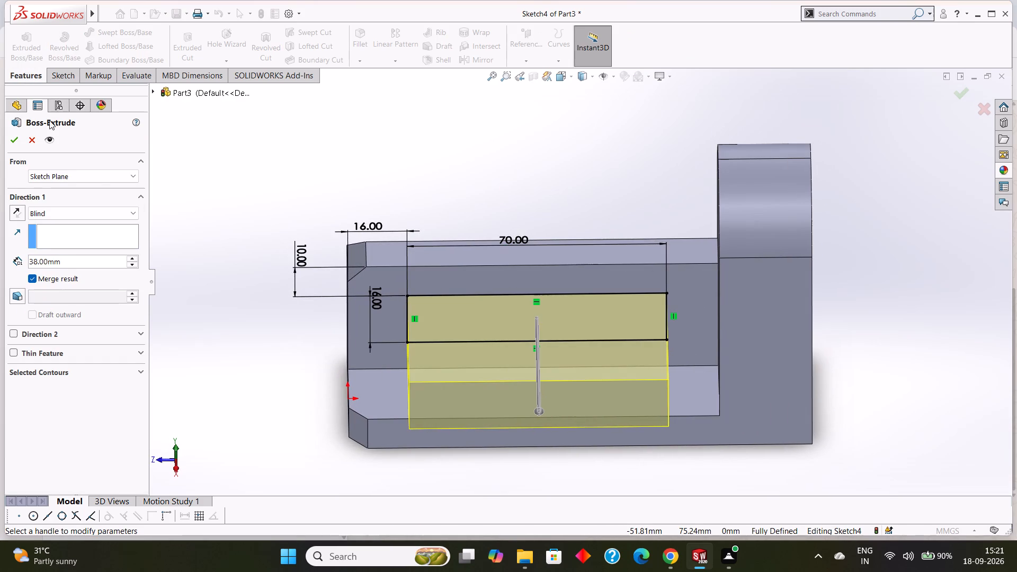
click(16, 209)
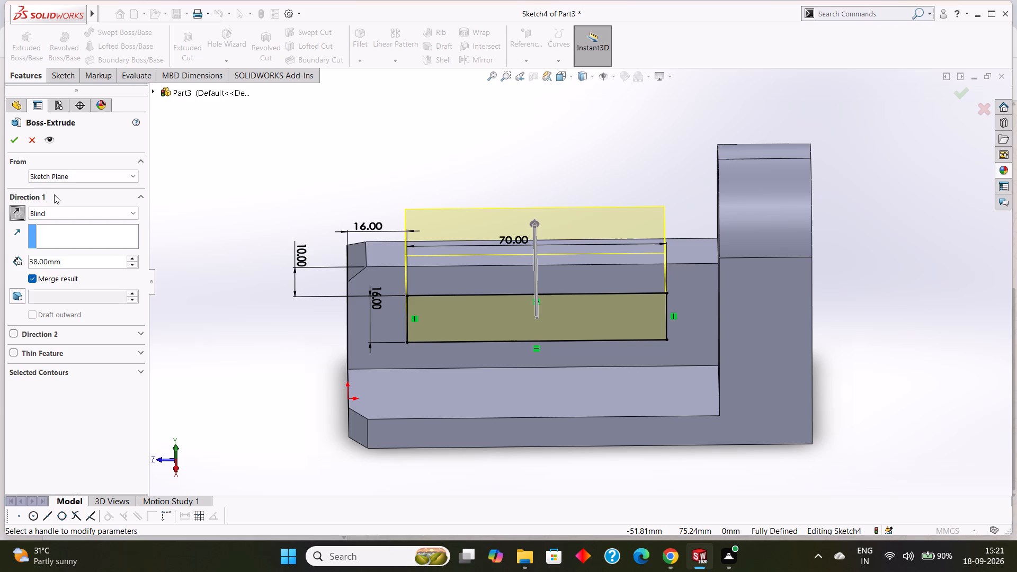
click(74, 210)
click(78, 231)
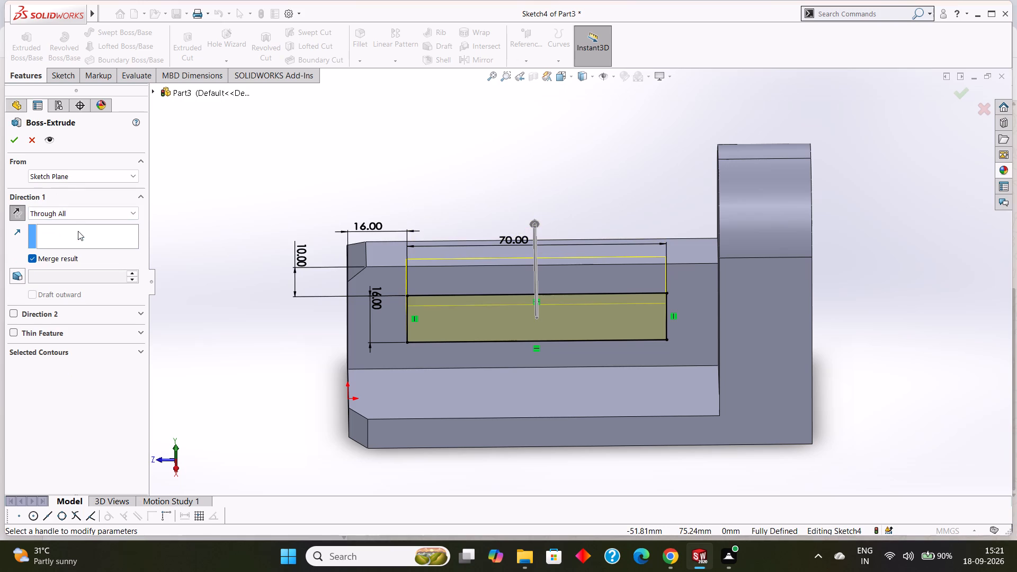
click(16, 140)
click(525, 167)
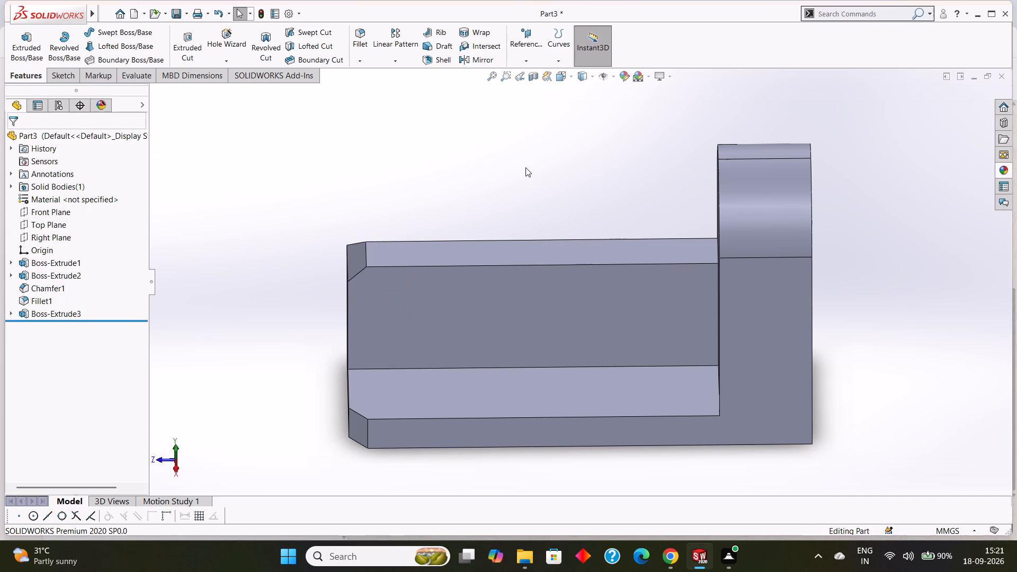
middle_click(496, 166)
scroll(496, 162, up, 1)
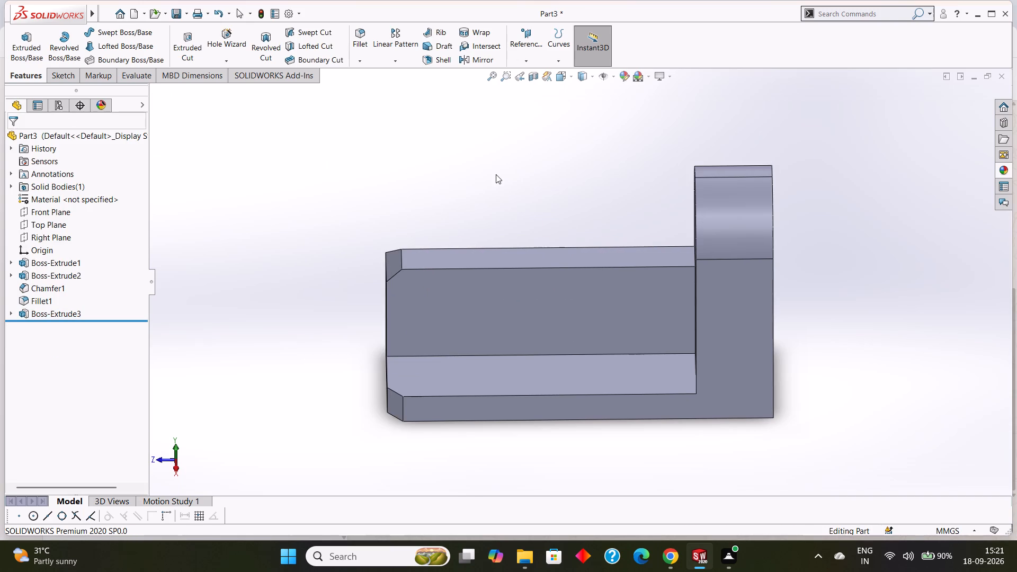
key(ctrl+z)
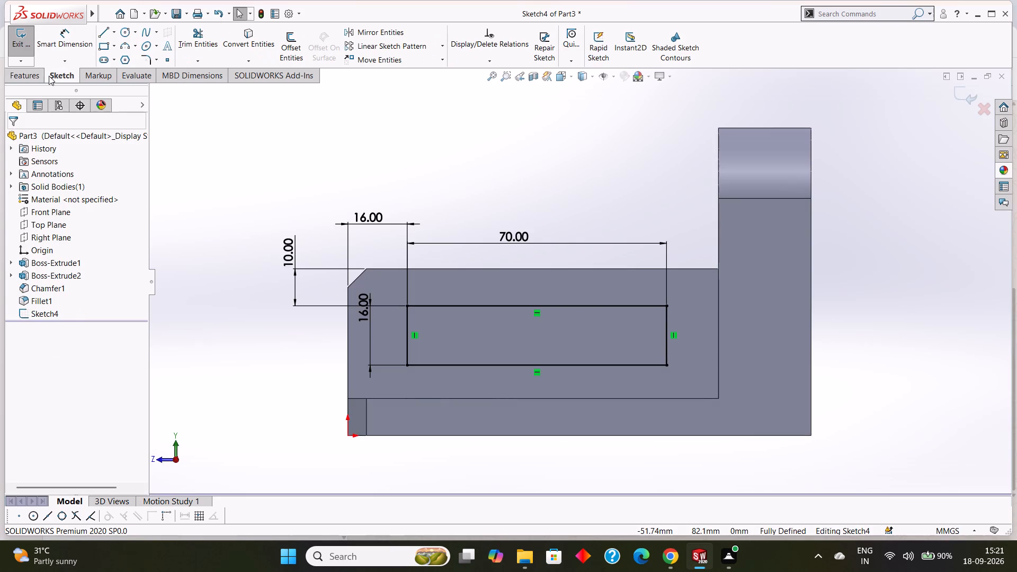
Cut-extrude the 70 x 16 mm rectangle Through All to make a rectangular opening in the side block.
click(30, 75)
click(193, 38)
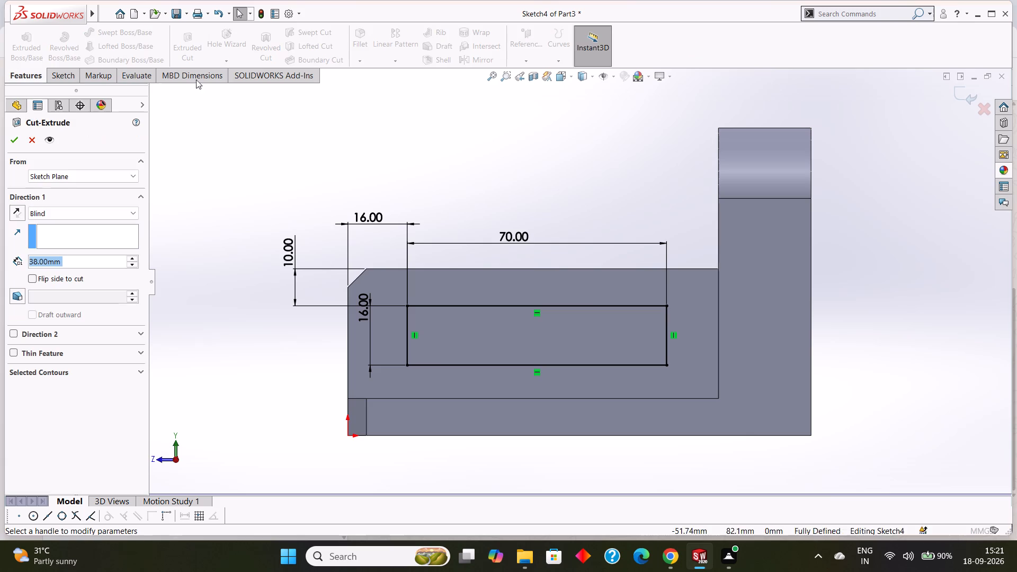
middle_drag(410, 145, 387, 222)
scroll(387, 220, down, 1)
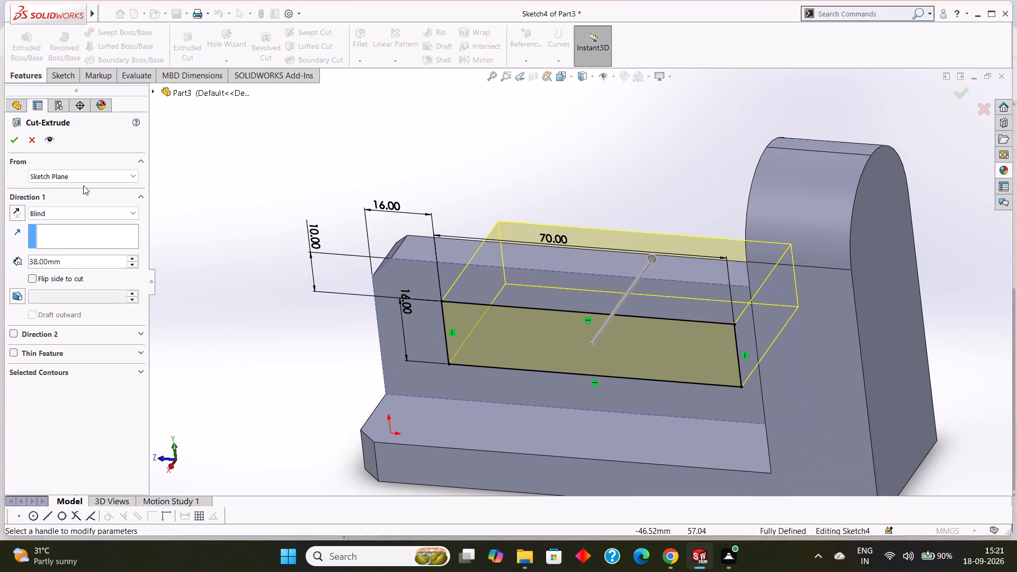
click(66, 213)
drag(70, 232, 77, 231)
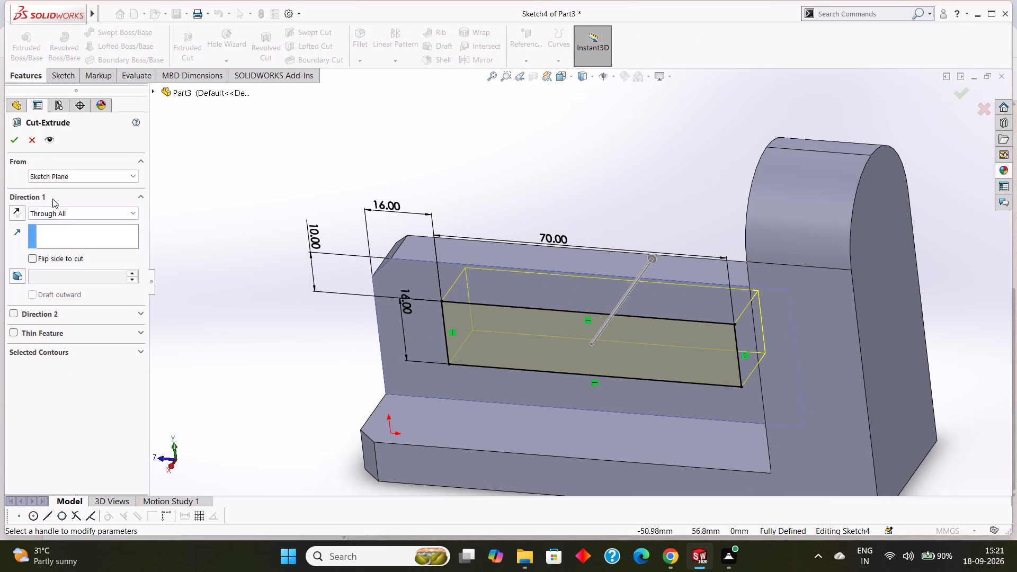
click(16, 140)
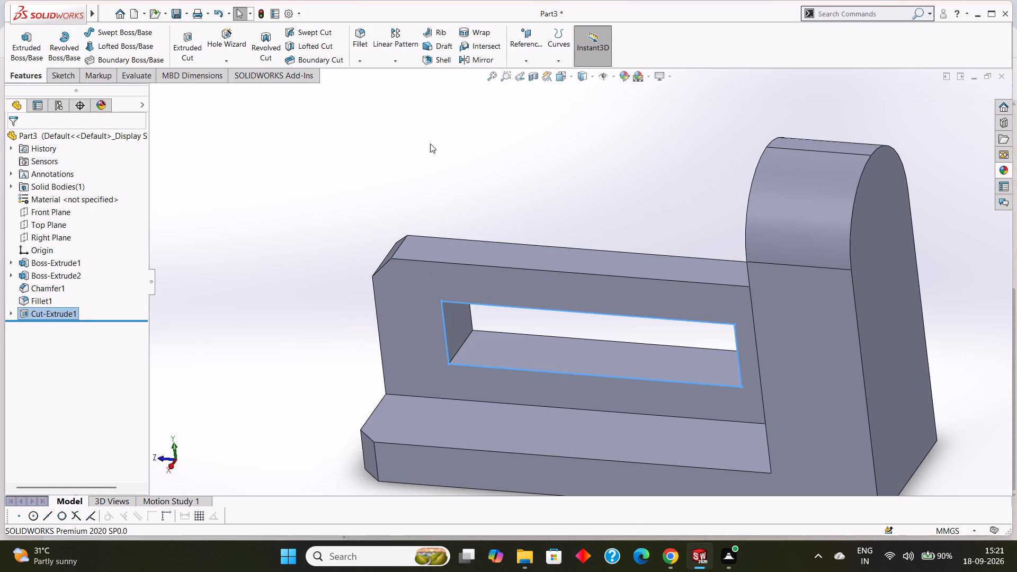
click(432, 141)
Start a sketch on the base's top face beside the side block, viewed normal to the face.
middle_drag(463, 142, 481, 141)
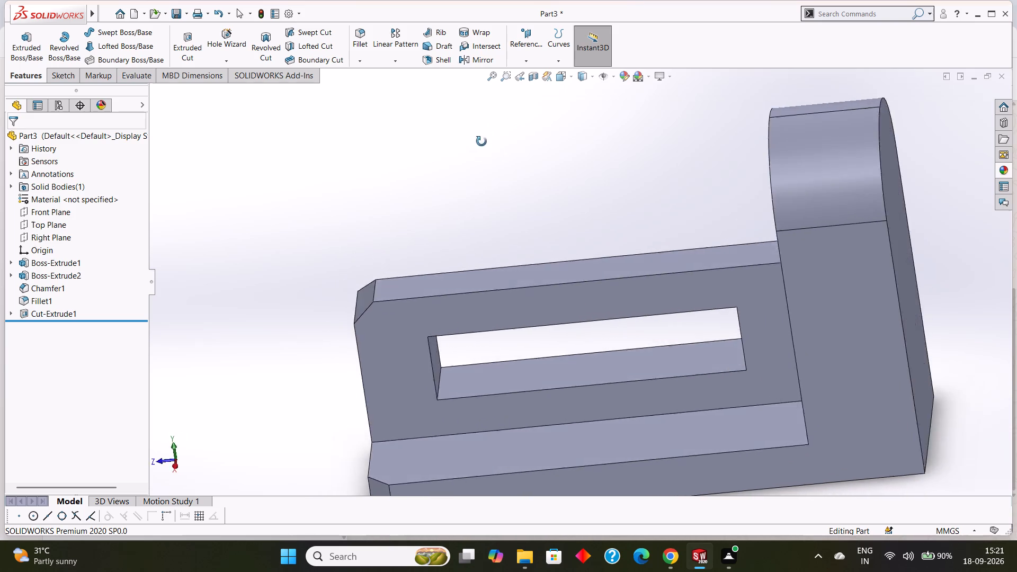
middle_drag(481, 141, 501, 151)
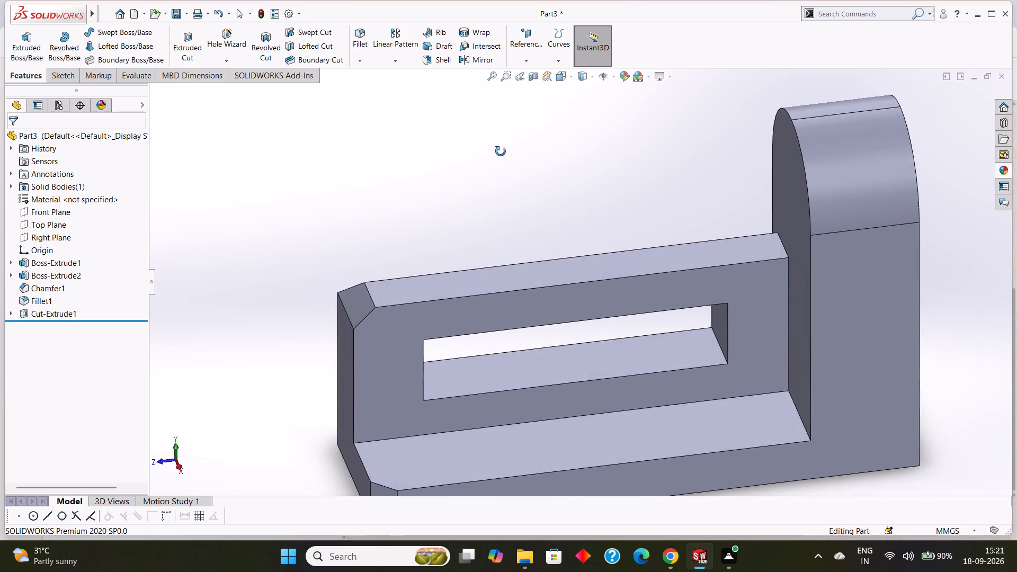
middle_drag(501, 151, 486, 151)
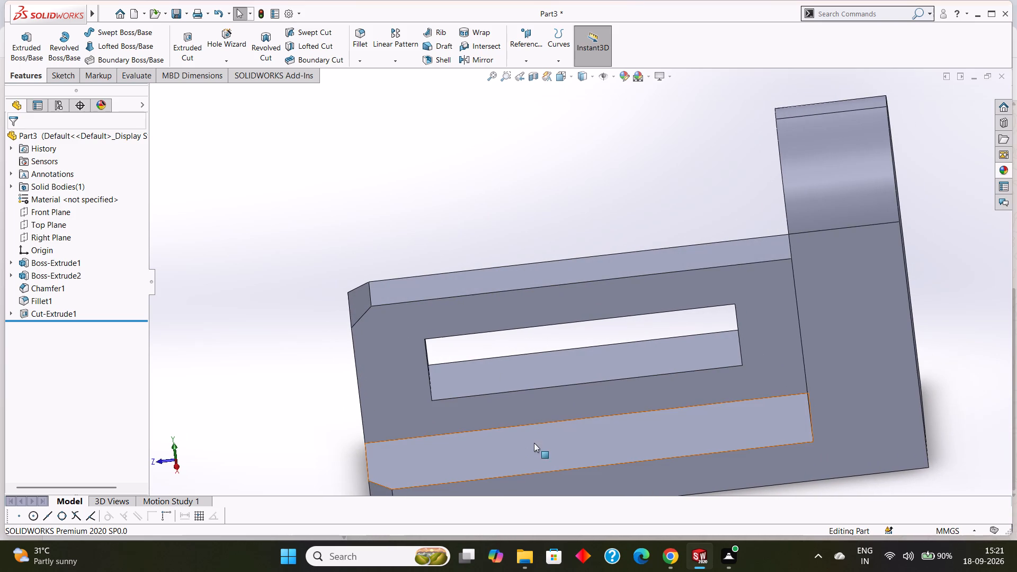
click(537, 443)
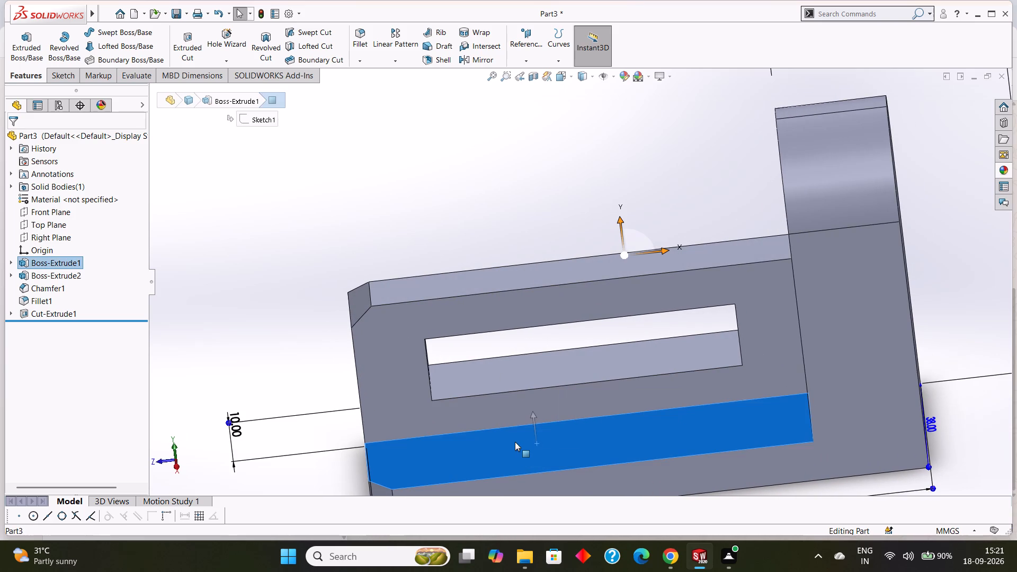
key(ctrl+8)
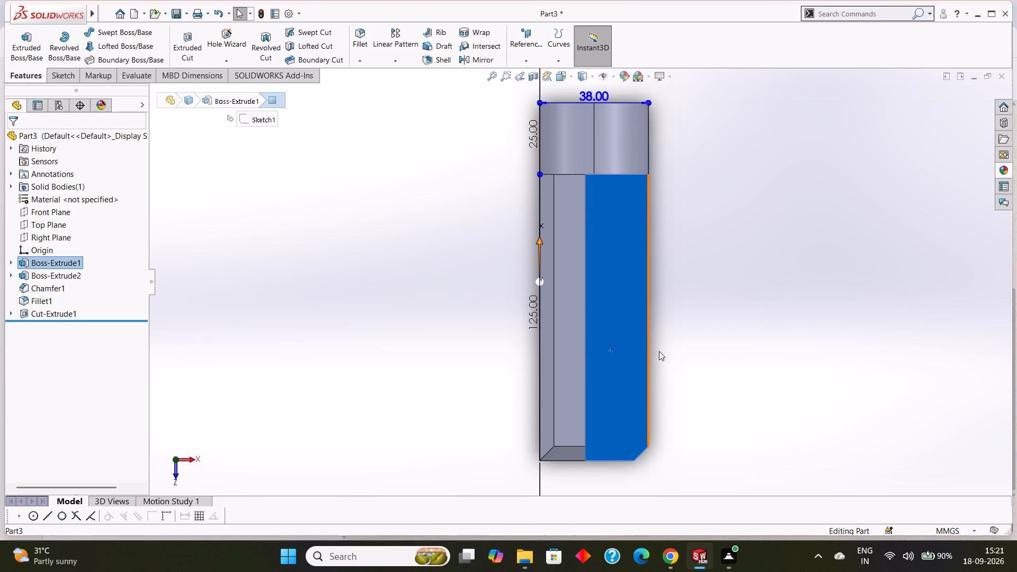
right_click(621, 302)
click(647, 289)
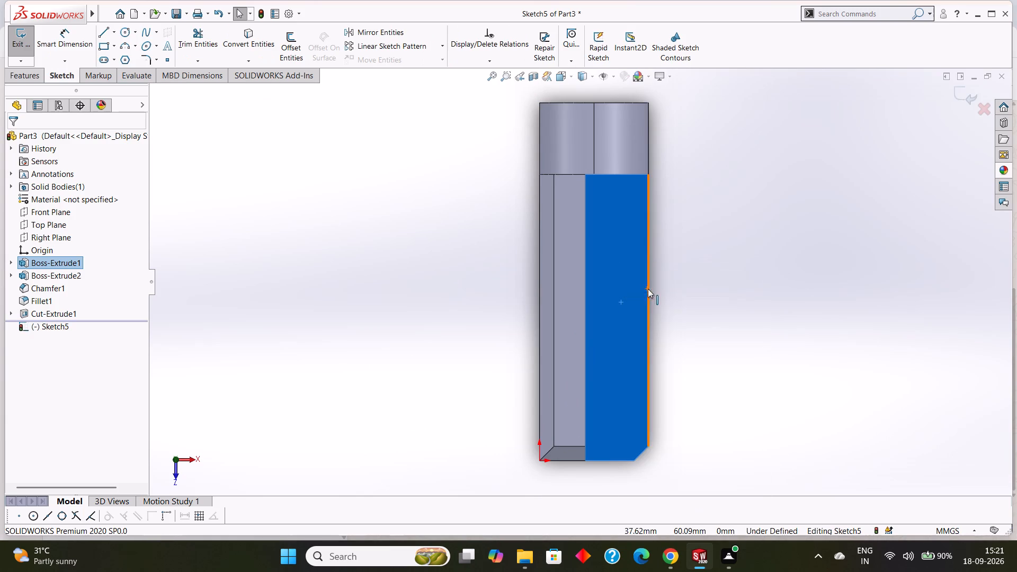
key(Escape)
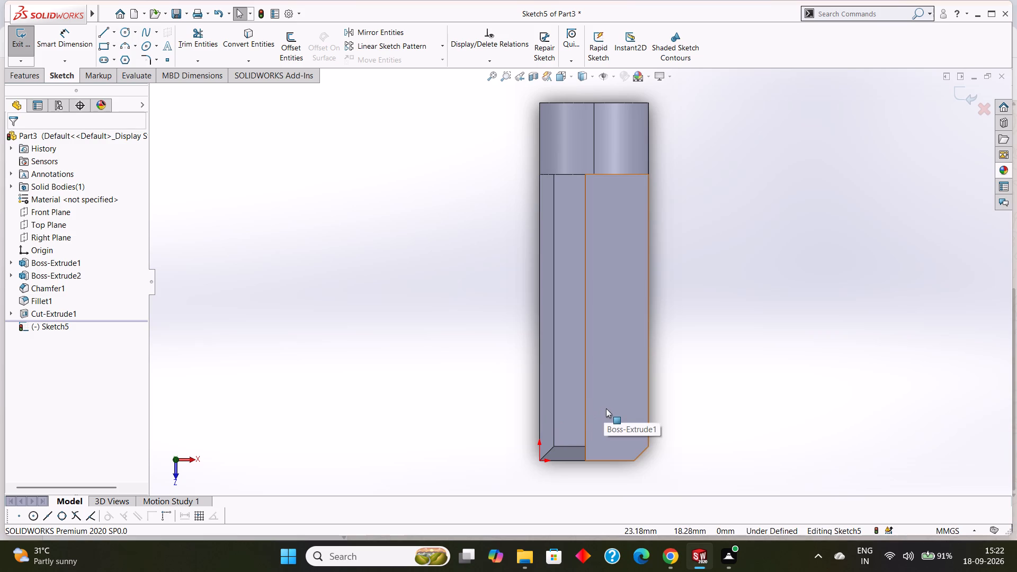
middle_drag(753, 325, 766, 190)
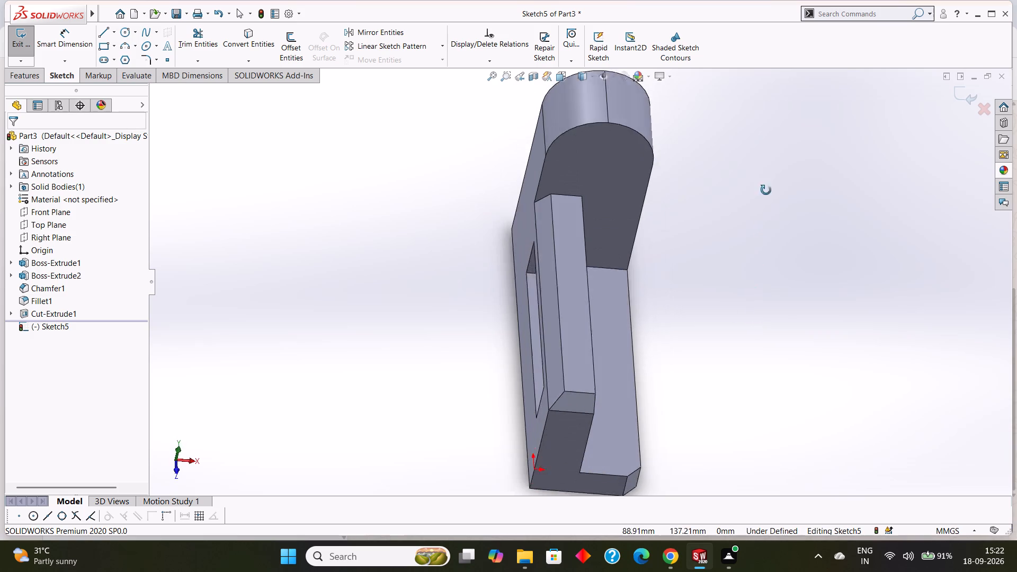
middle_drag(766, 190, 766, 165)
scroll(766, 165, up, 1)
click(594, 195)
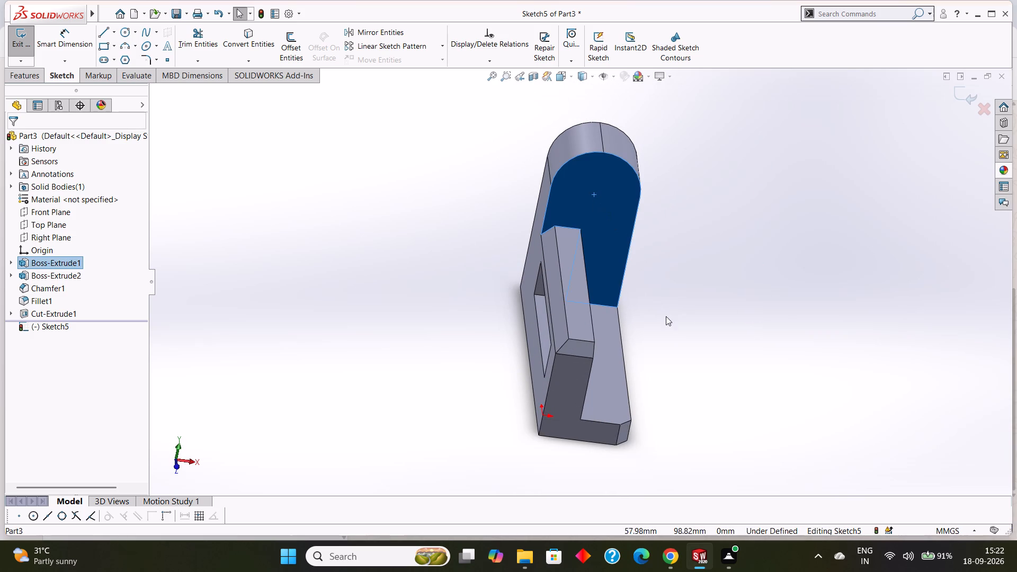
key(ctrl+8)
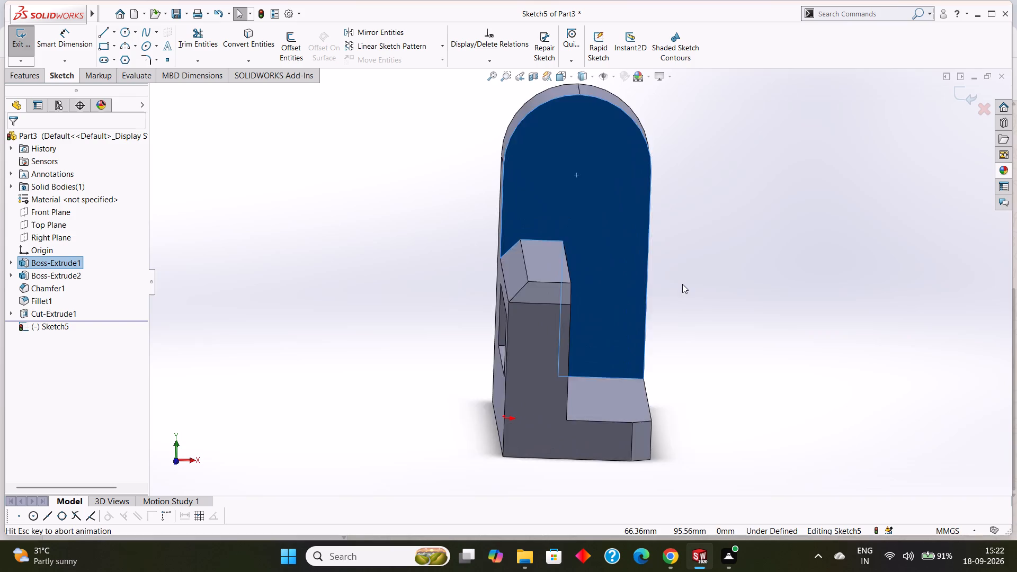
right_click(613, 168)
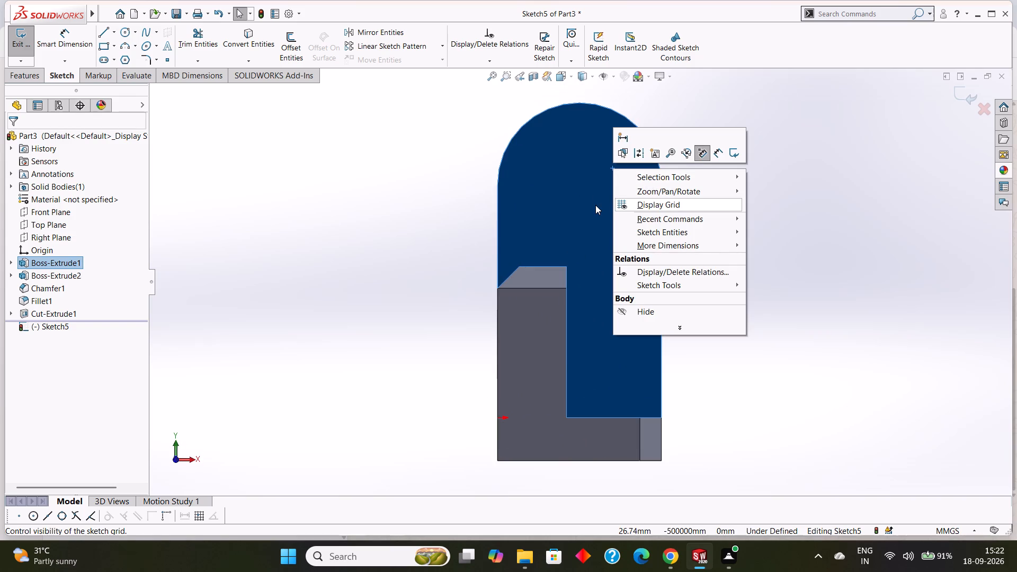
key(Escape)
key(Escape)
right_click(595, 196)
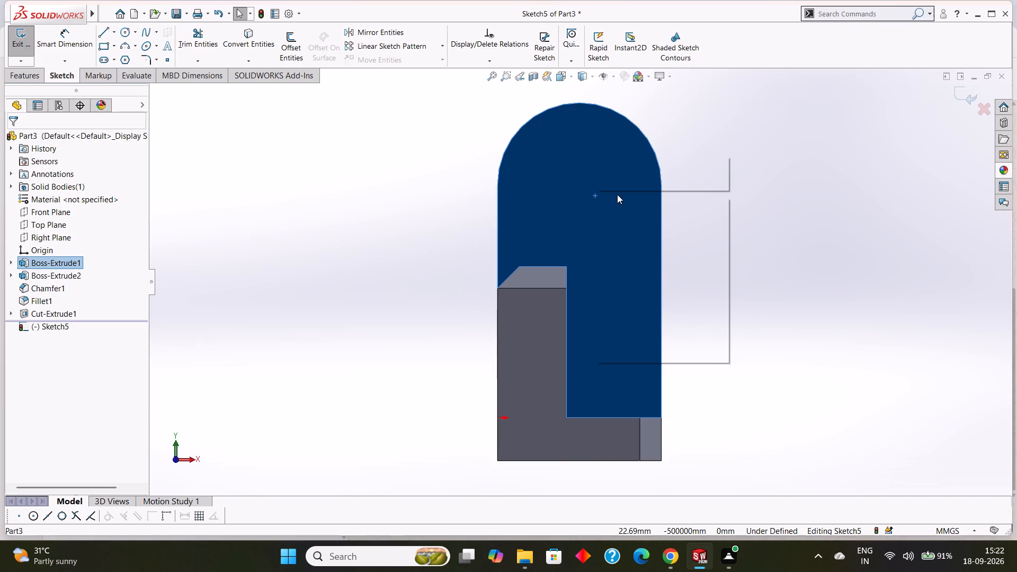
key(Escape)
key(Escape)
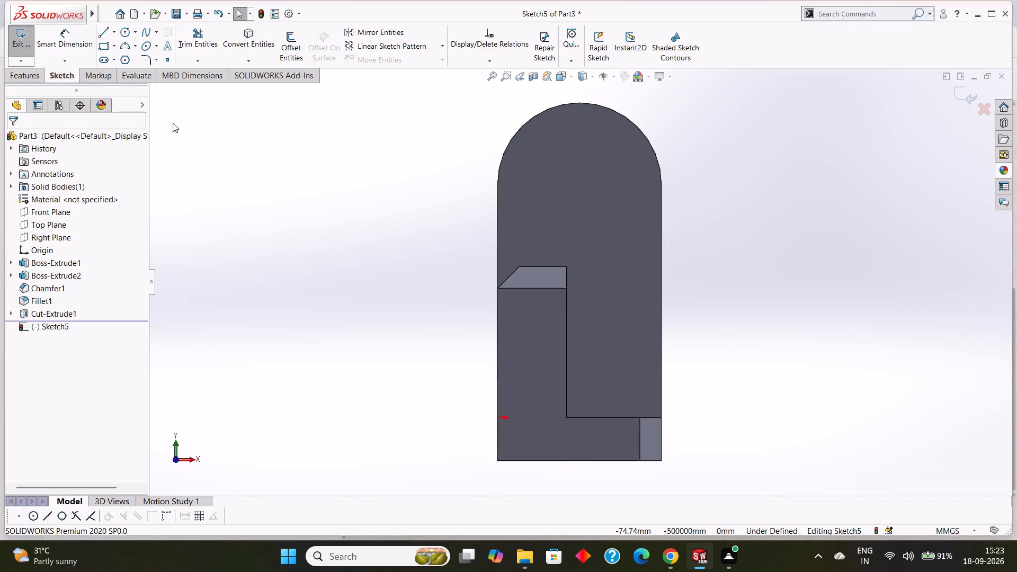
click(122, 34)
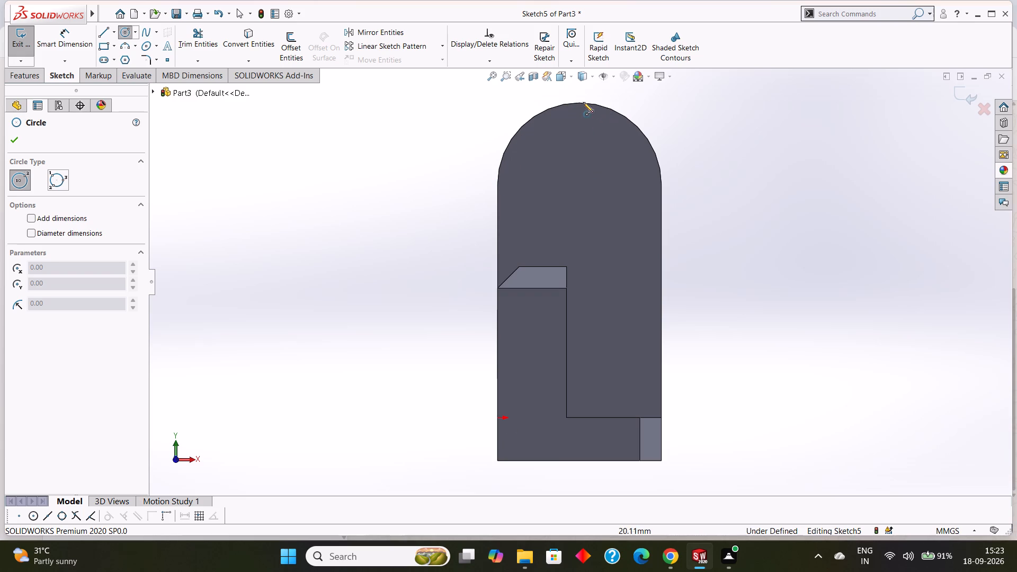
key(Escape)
Leave the empty sketch on the base and start a new sketch on the upright's inner face, viewed normal to it.
click(23, 44)
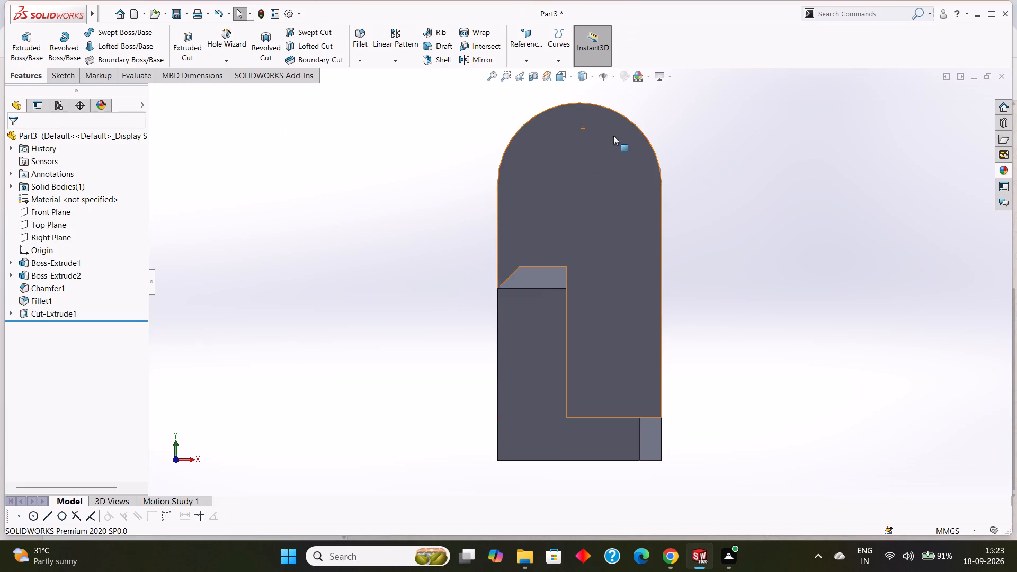
middle_drag(757, 140, 762, 192)
click(602, 147)
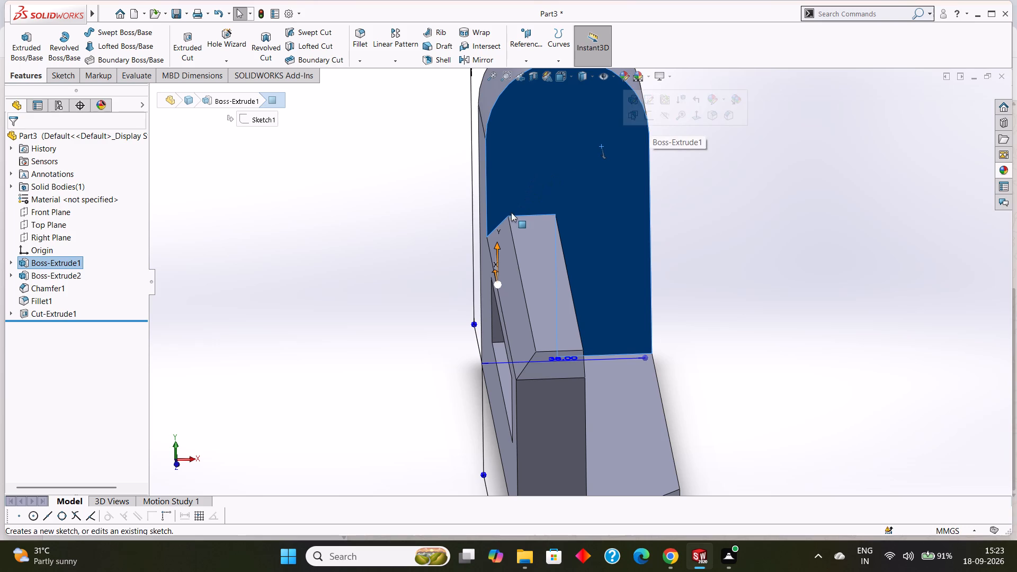
key(ctrl+8)
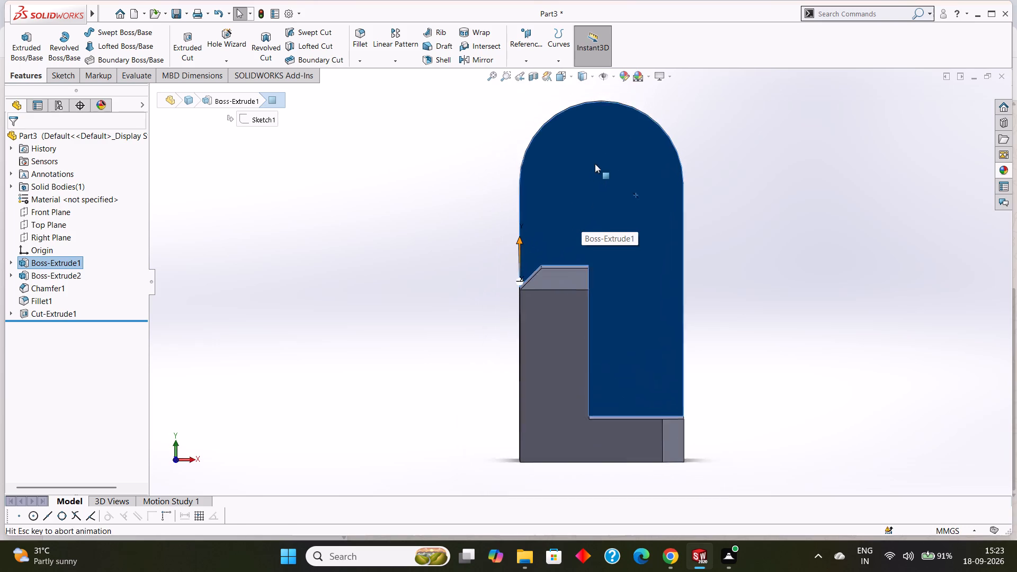
right_click(597, 156)
click(624, 140)
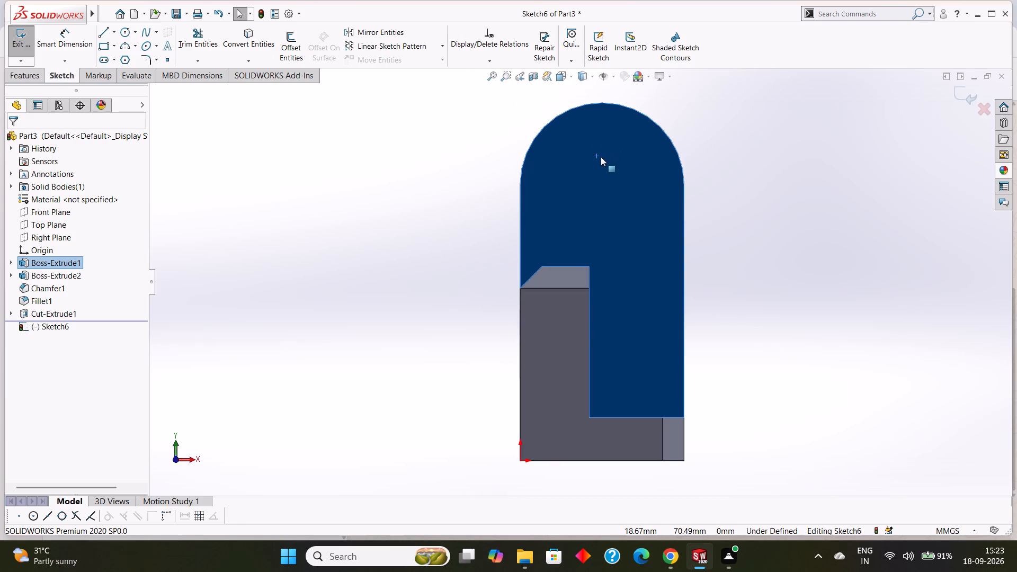
key(Escape)
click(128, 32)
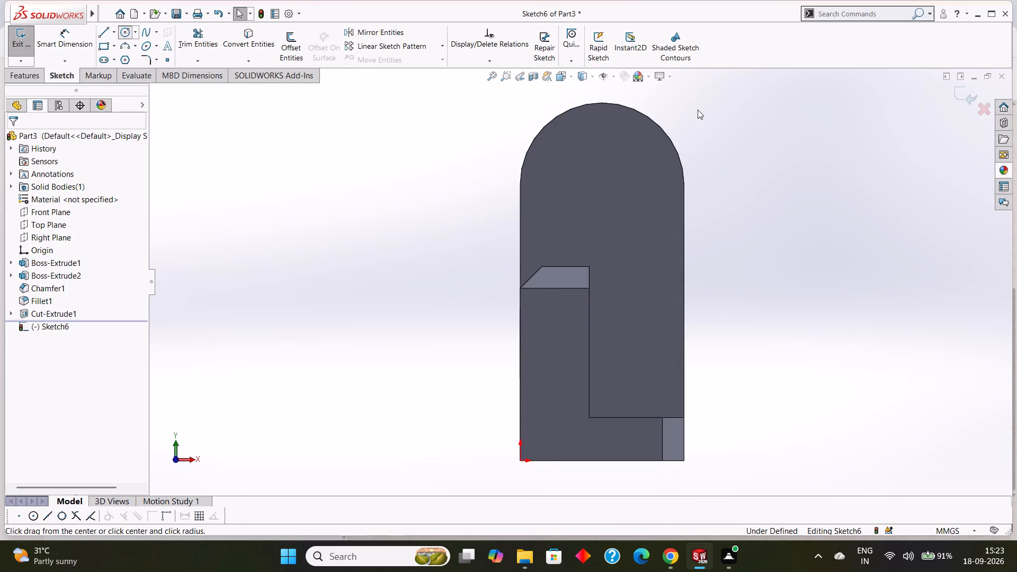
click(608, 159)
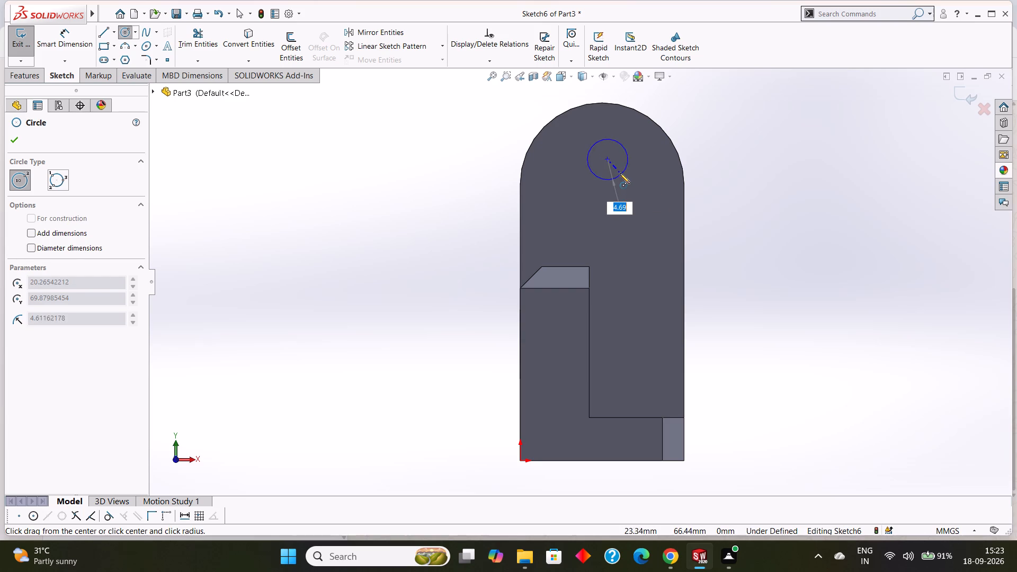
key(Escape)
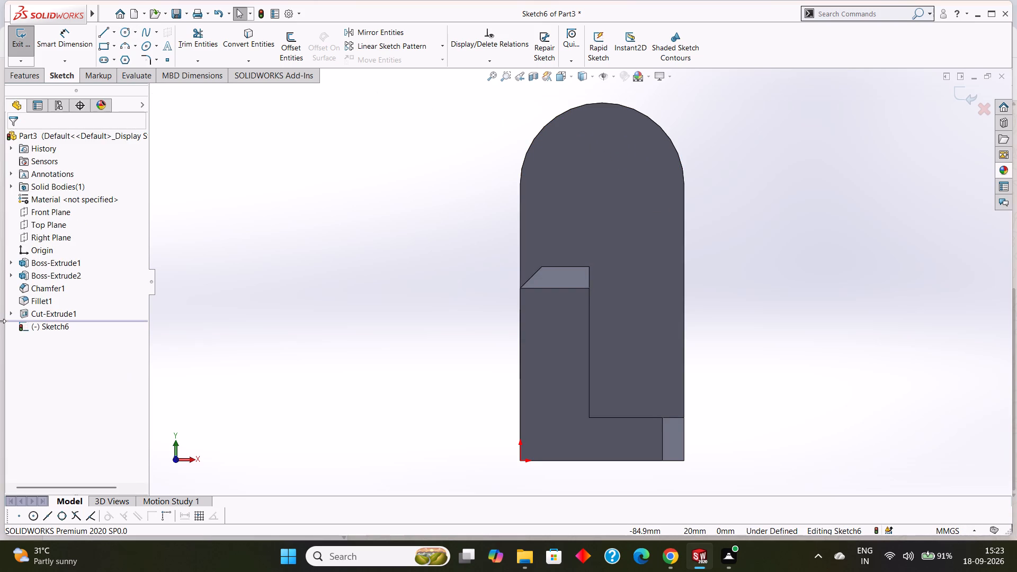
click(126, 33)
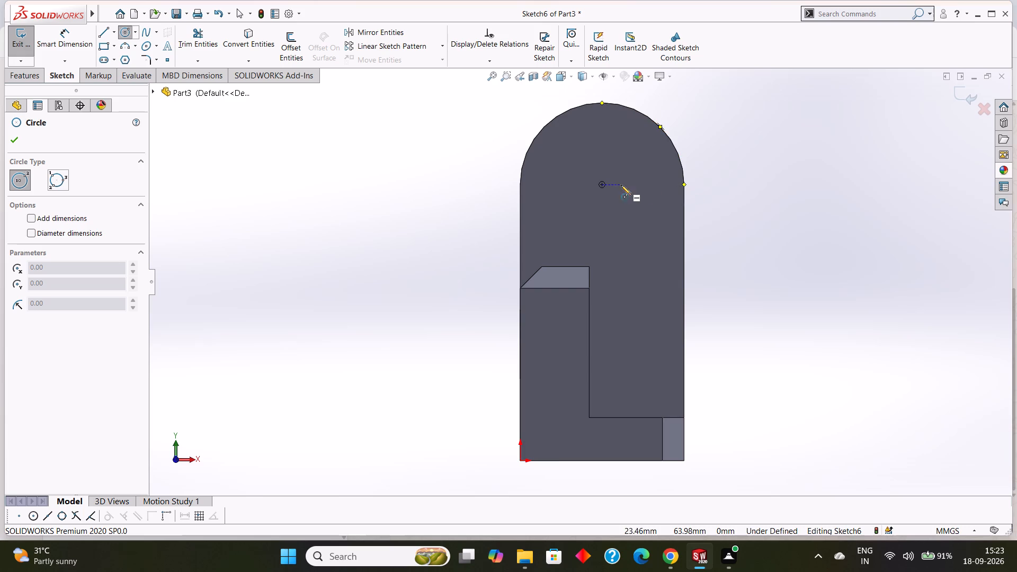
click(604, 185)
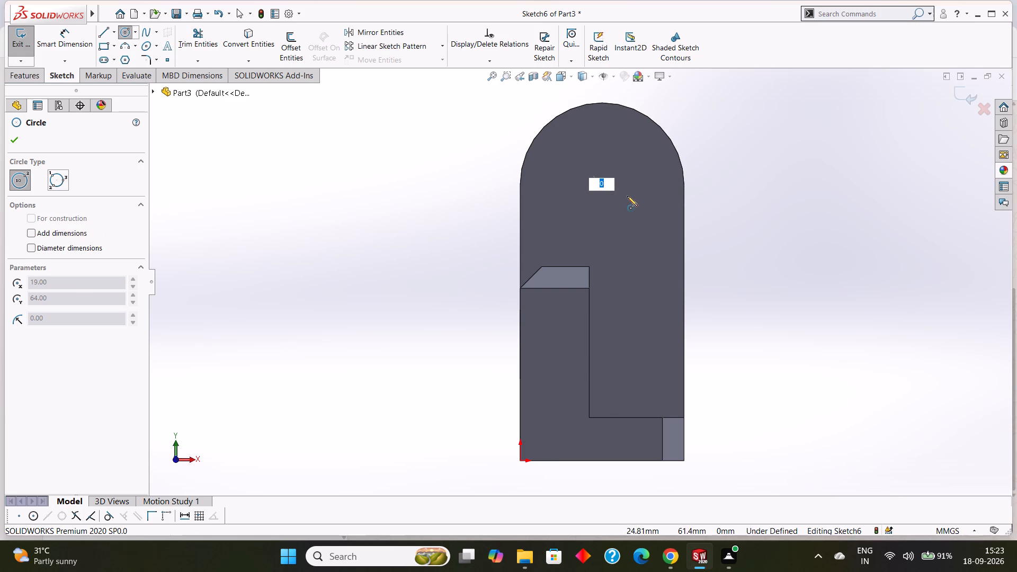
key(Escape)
Sketch a circle of 9.5 mm radius centred on the centre of the upright's rounded top.
click(125, 33)
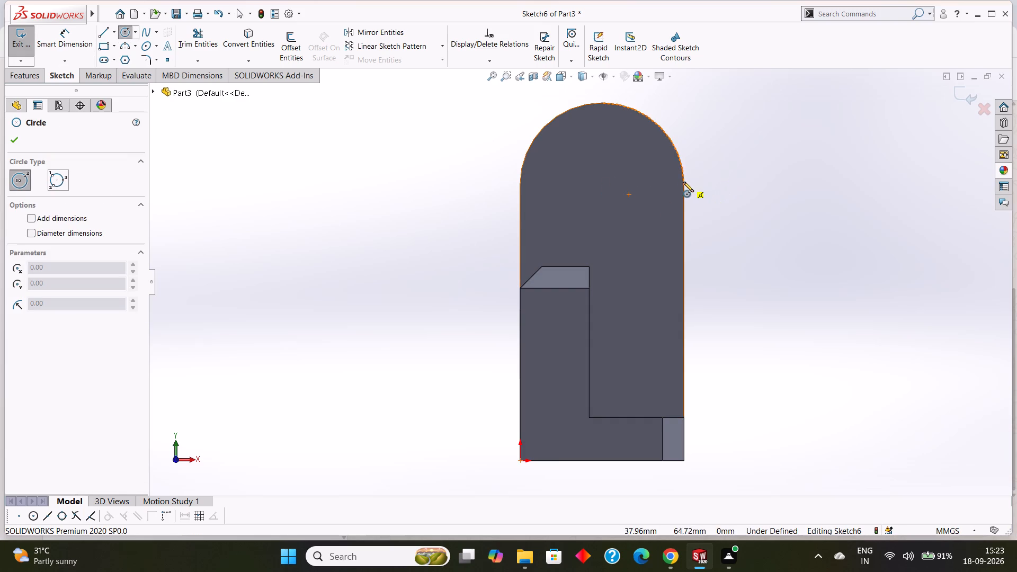
click(603, 184)
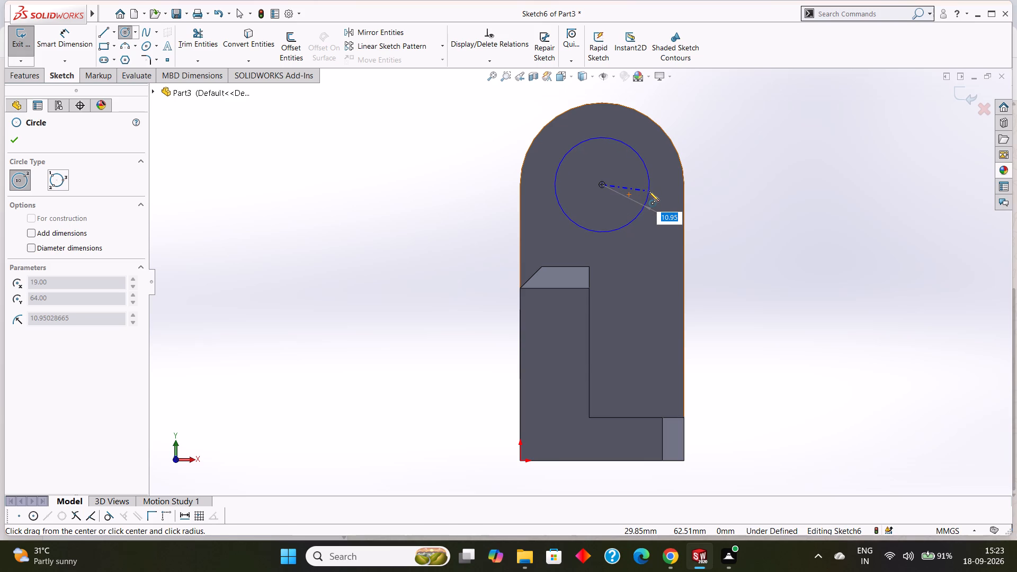
text(9.5)
key(Return)
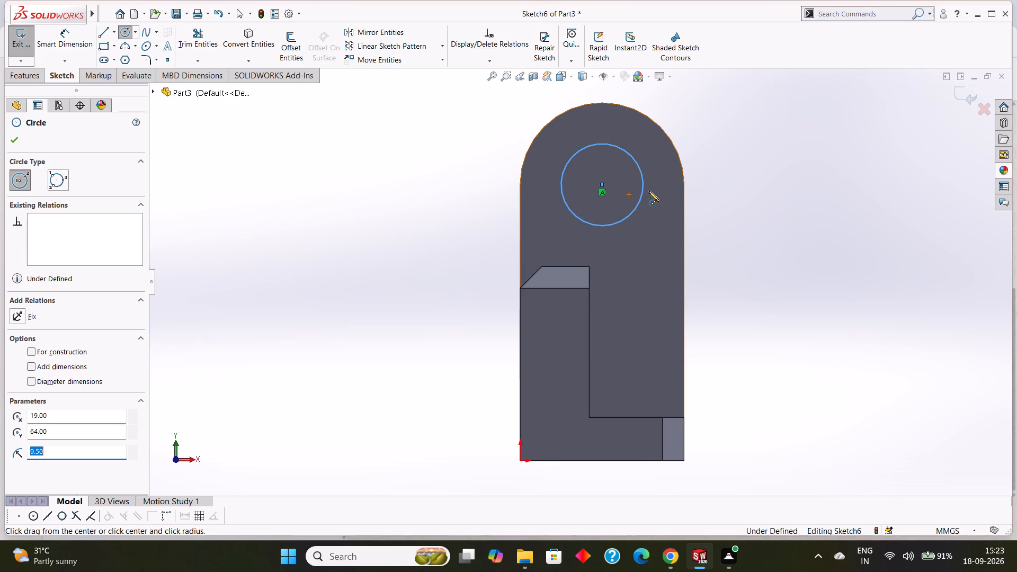
click(14, 133)
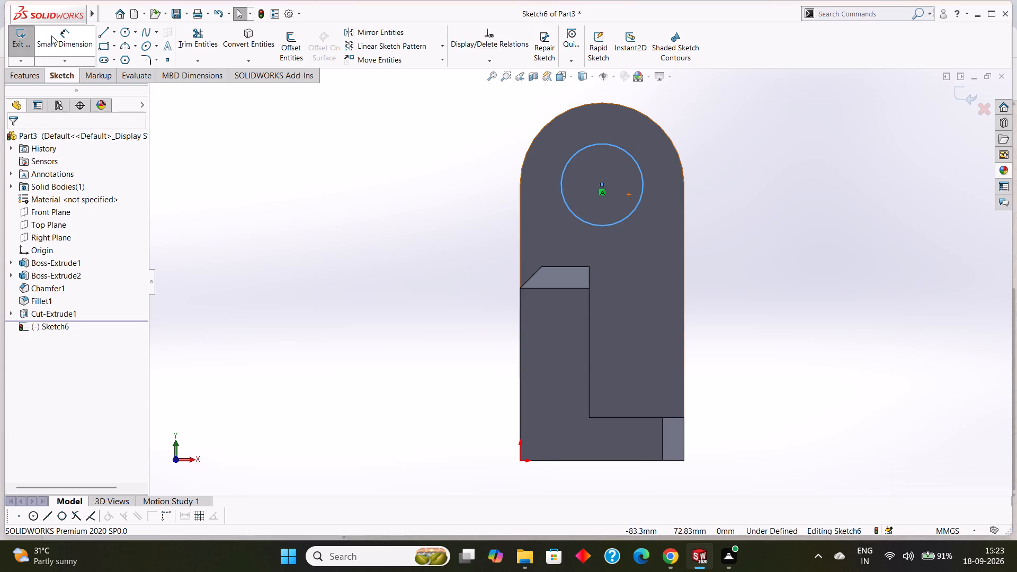
Dimension the circle's diameter and leave the dimension command.
click(51, 35)
click(635, 157)
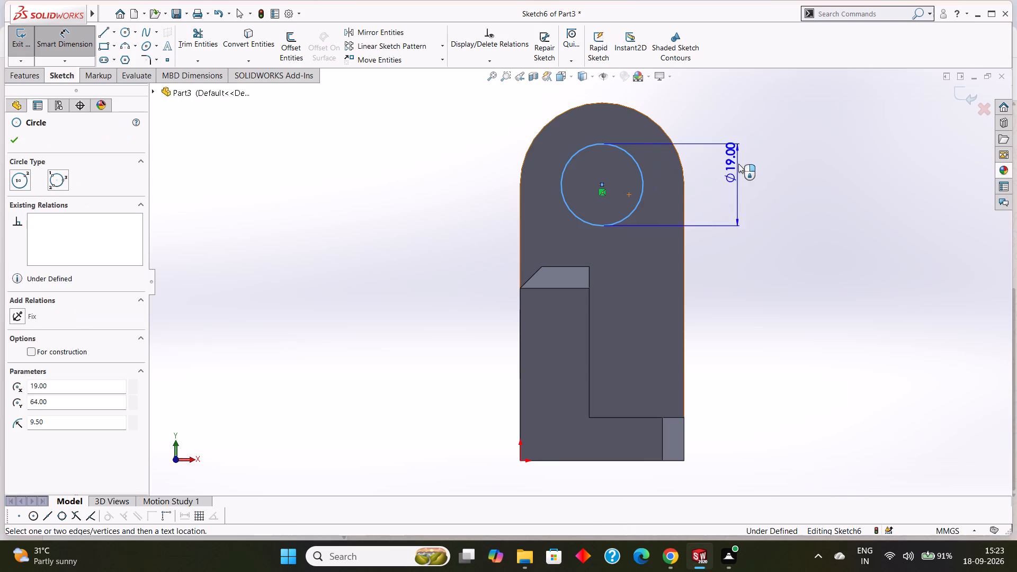
click(742, 164)
click(691, 148)
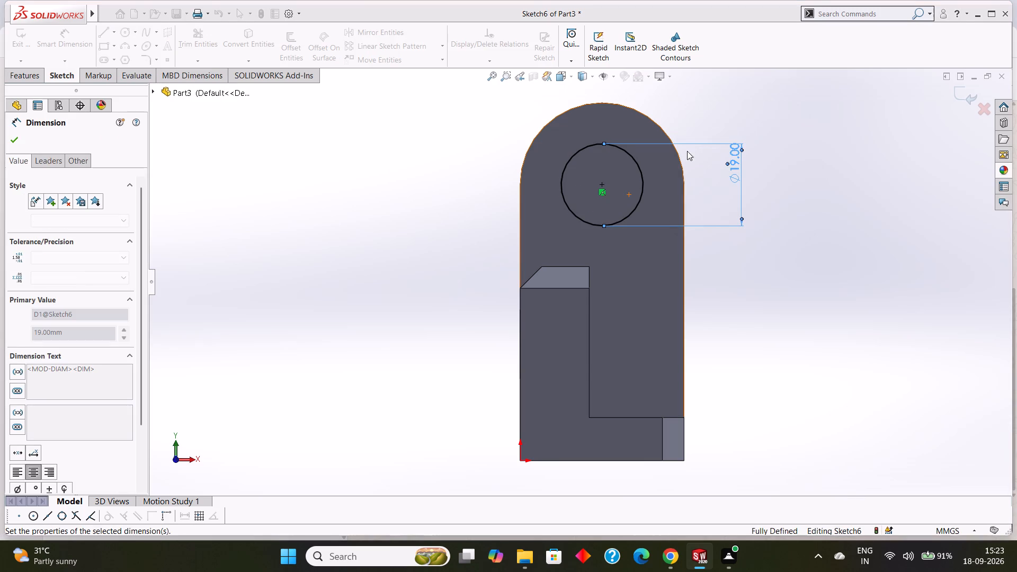
click(8, 145)
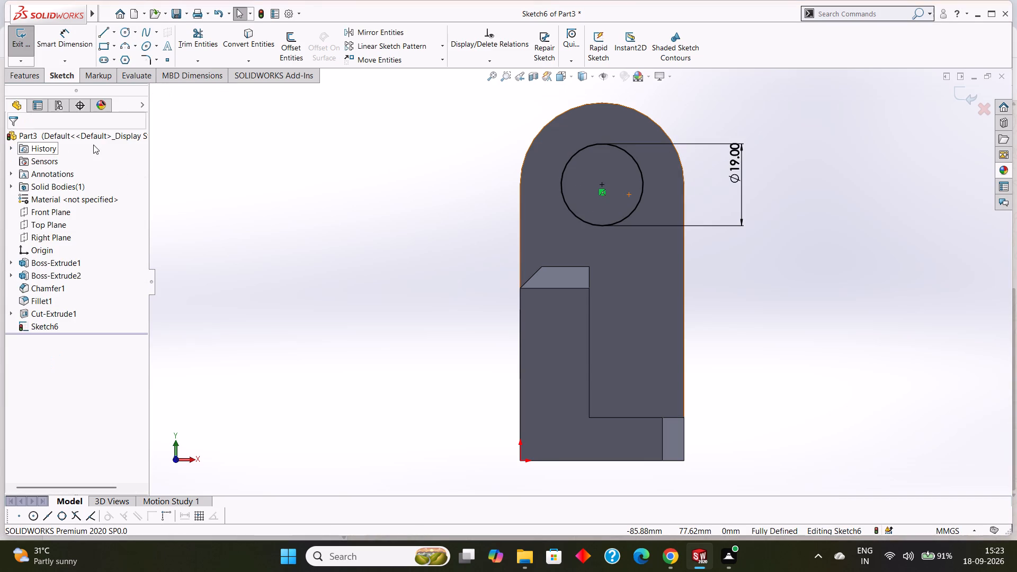
Cut-extrude the circle Through All to make a round hole through the upright.
click(23, 76)
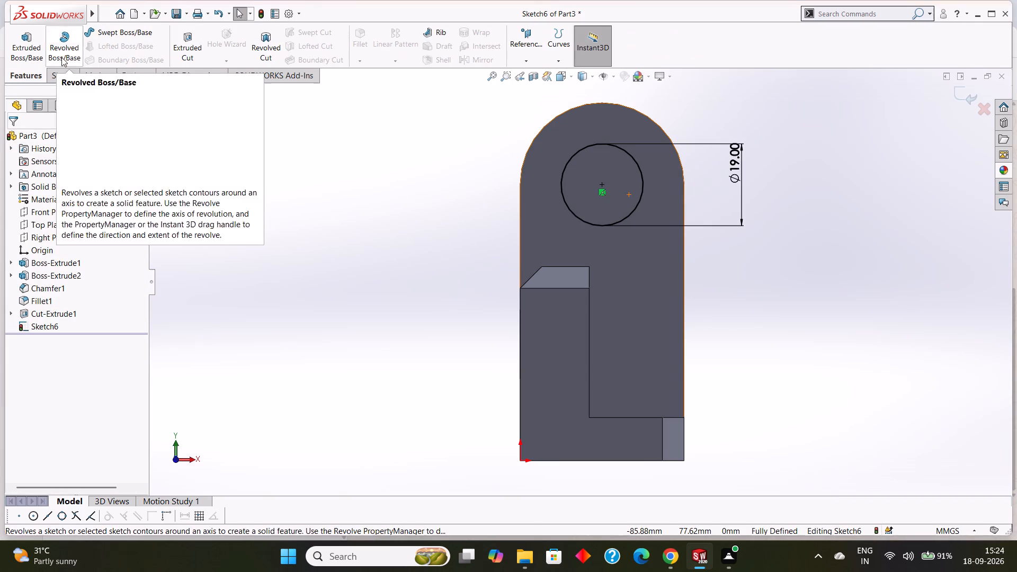
click(182, 43)
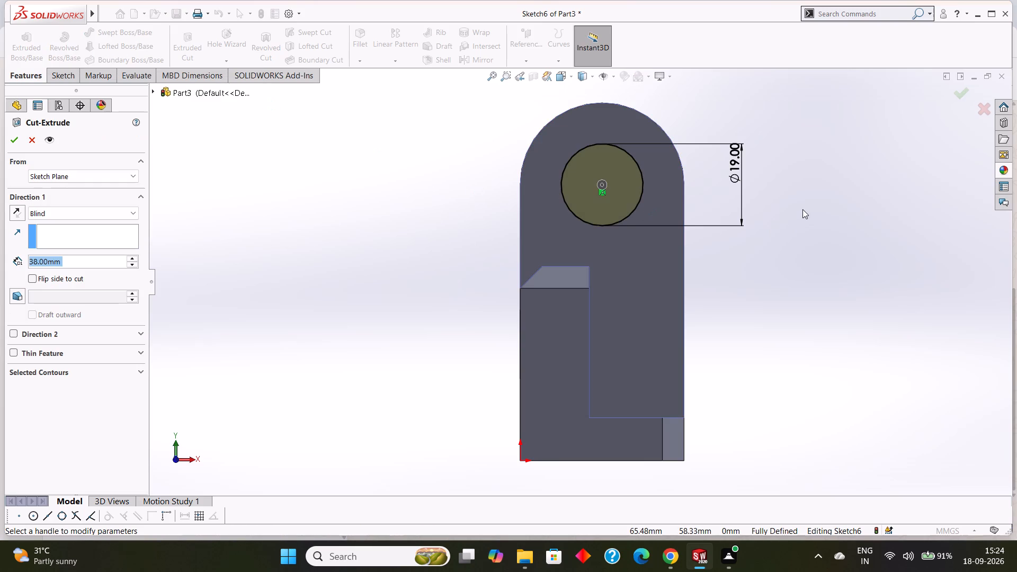
middle_drag(802, 209, 739, 251)
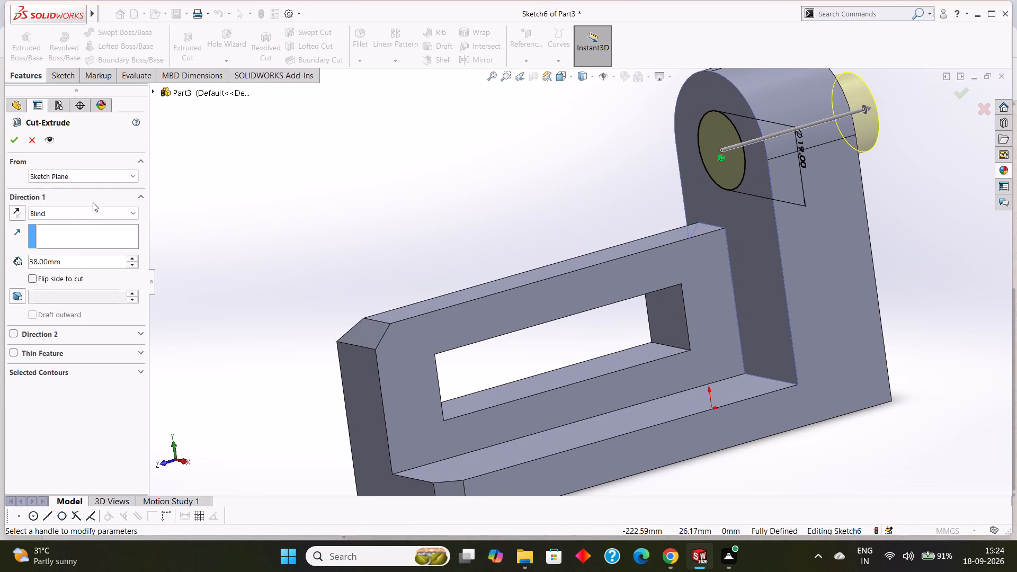
click(87, 209)
click(86, 229)
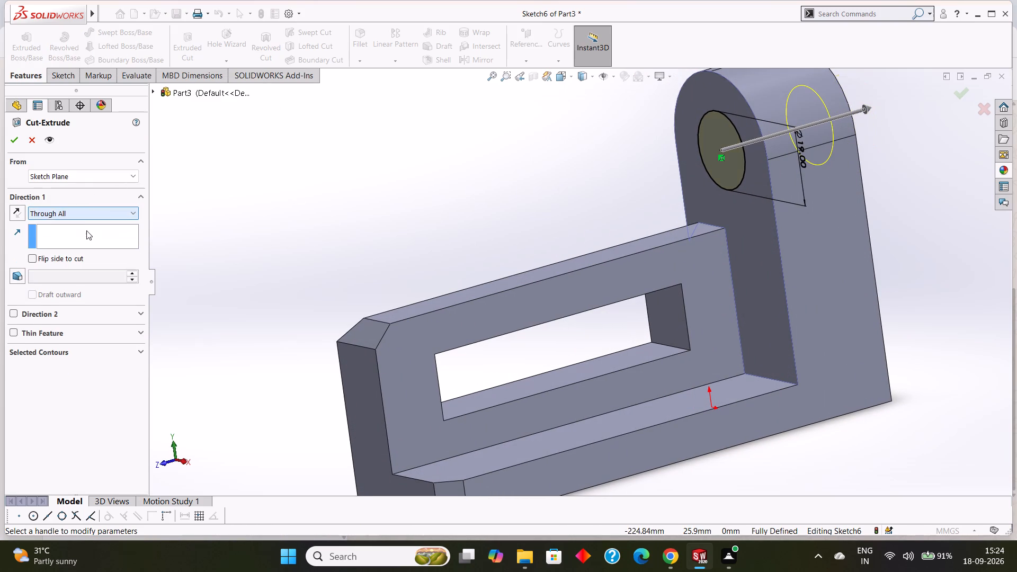
click(12, 142)
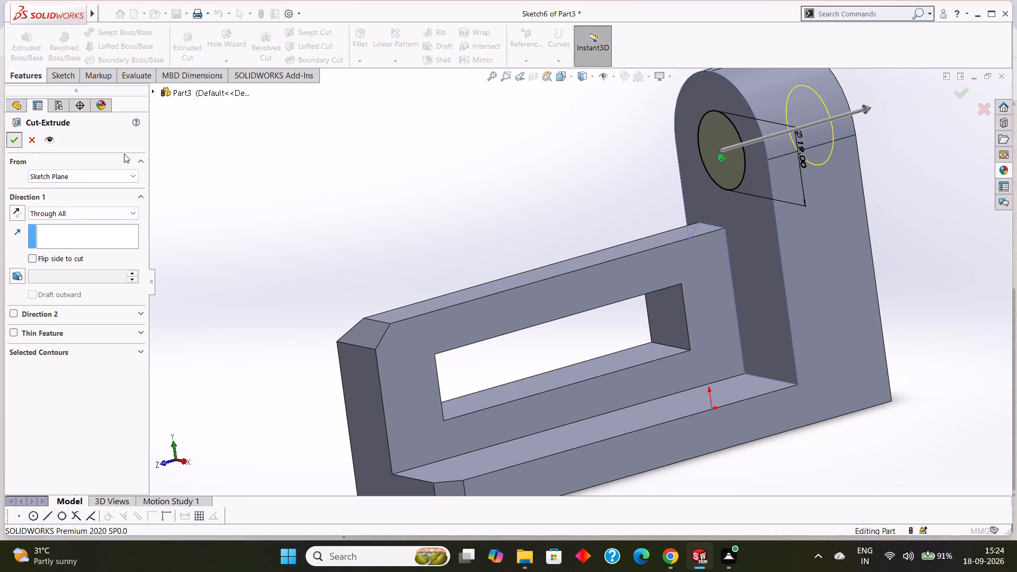
click(387, 158)
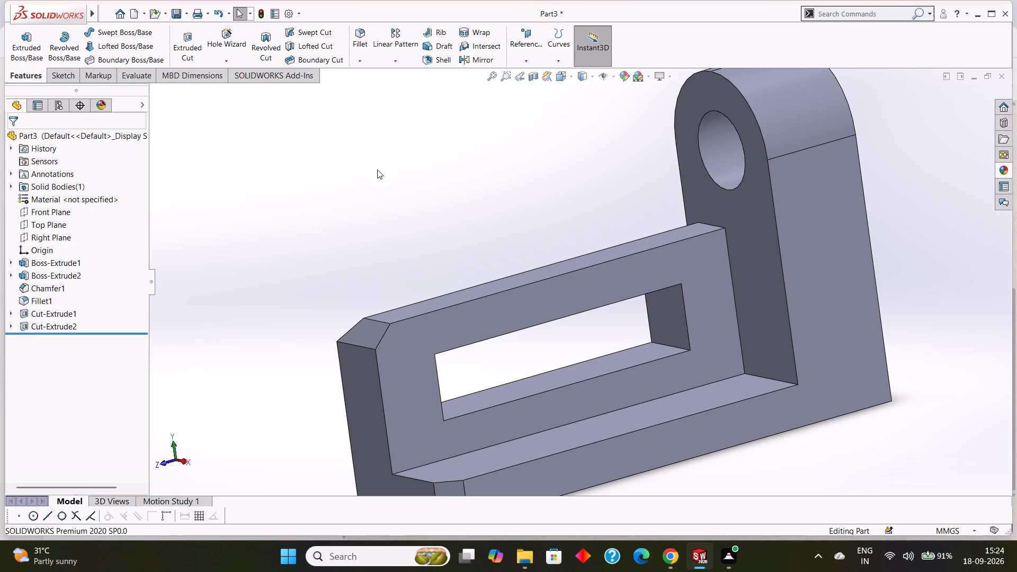
Start a sketch on the base's top face beside the side block, viewed normal to the face.
click(574, 431)
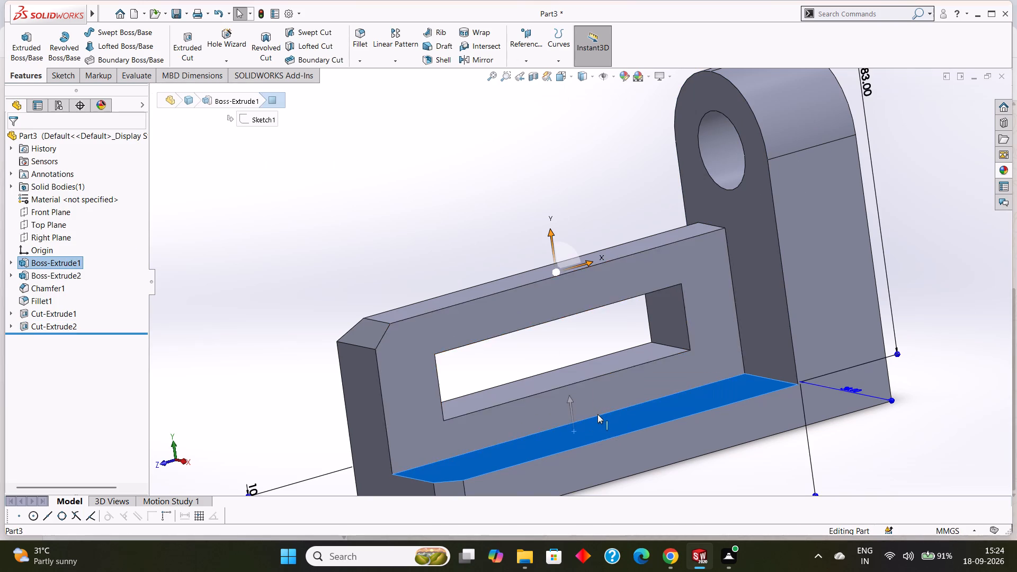
key(ctrl+8)
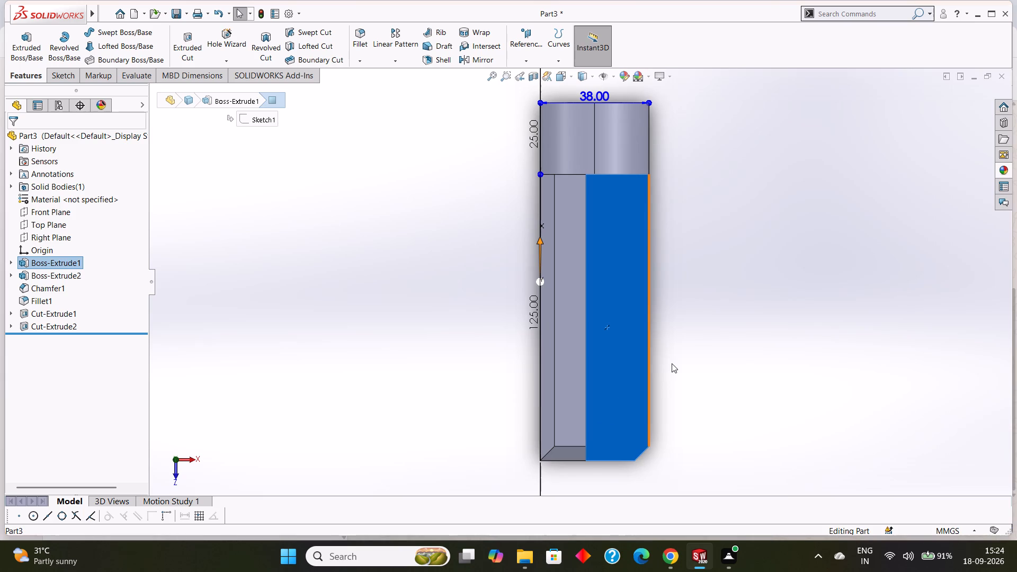
right_click(630, 342)
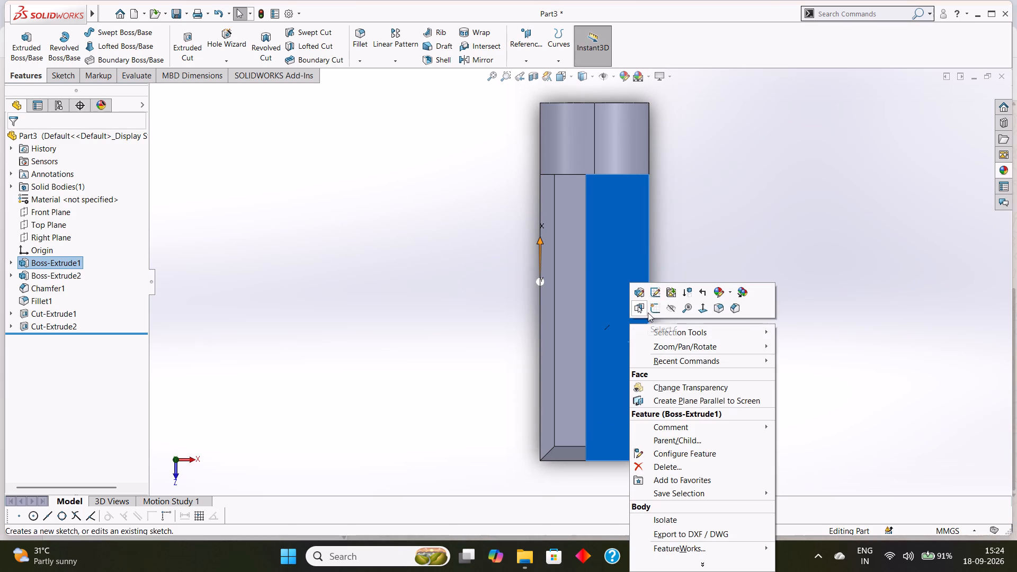
click(649, 309)
key(Escape)
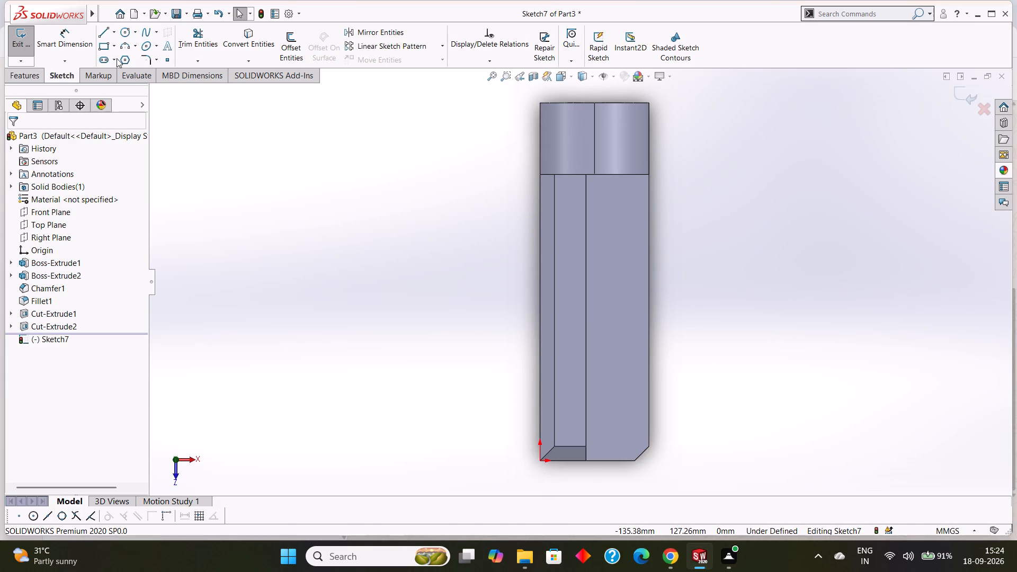
Sketch a circle of about 6.16 mm radius on the base's top face, near the chamfered end.
click(121, 33)
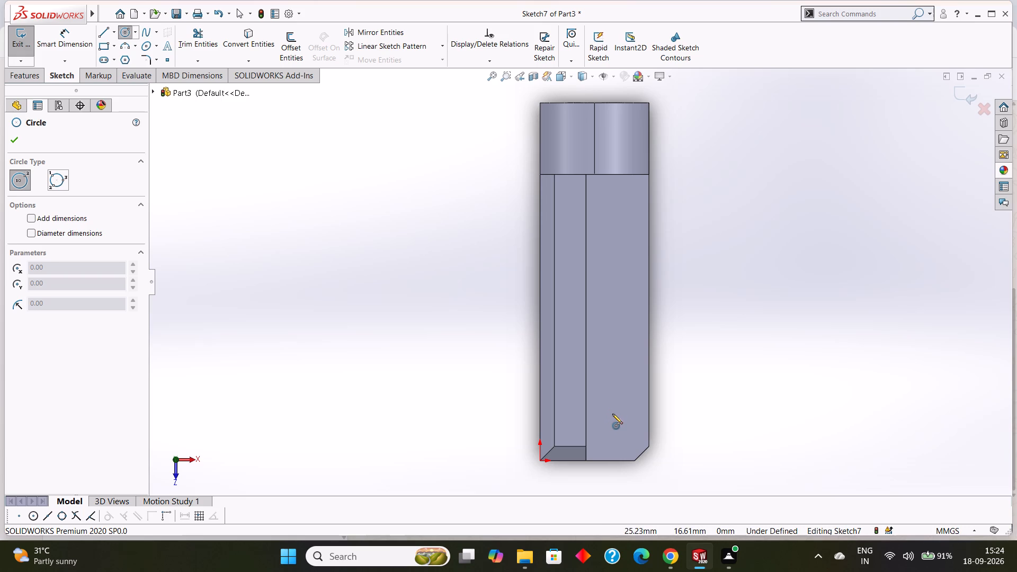
click(610, 412)
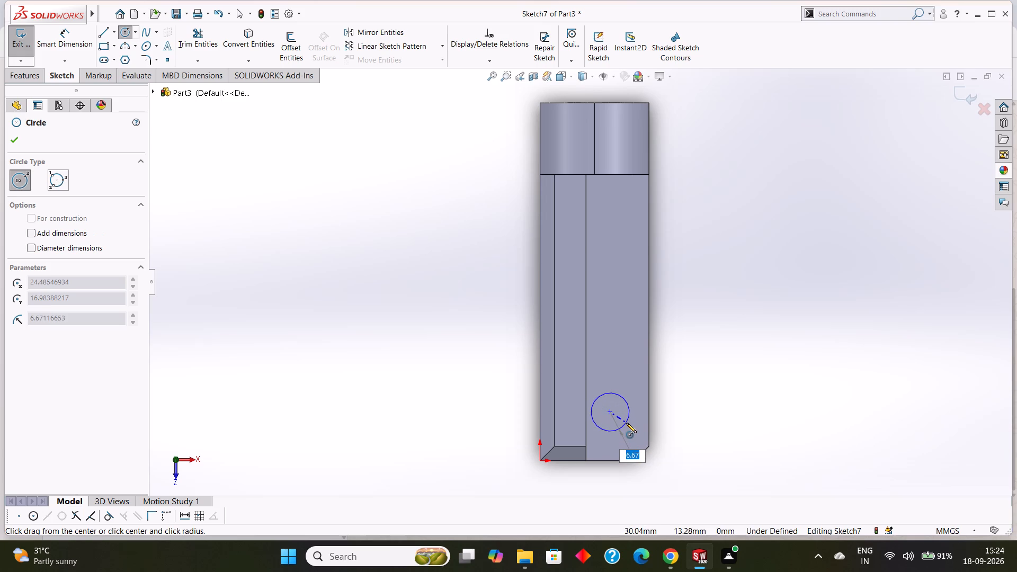
click(625, 422)
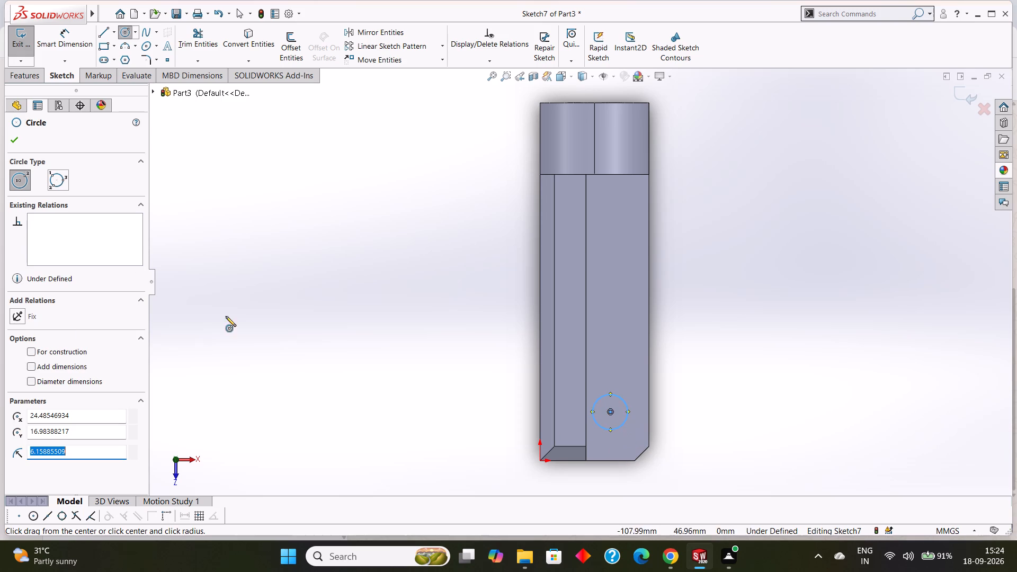
click(11, 141)
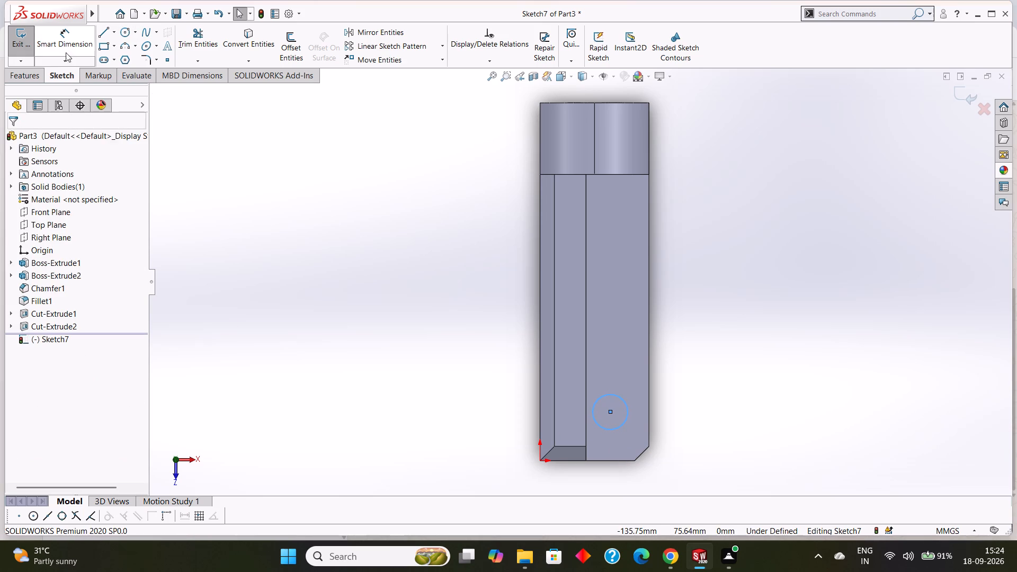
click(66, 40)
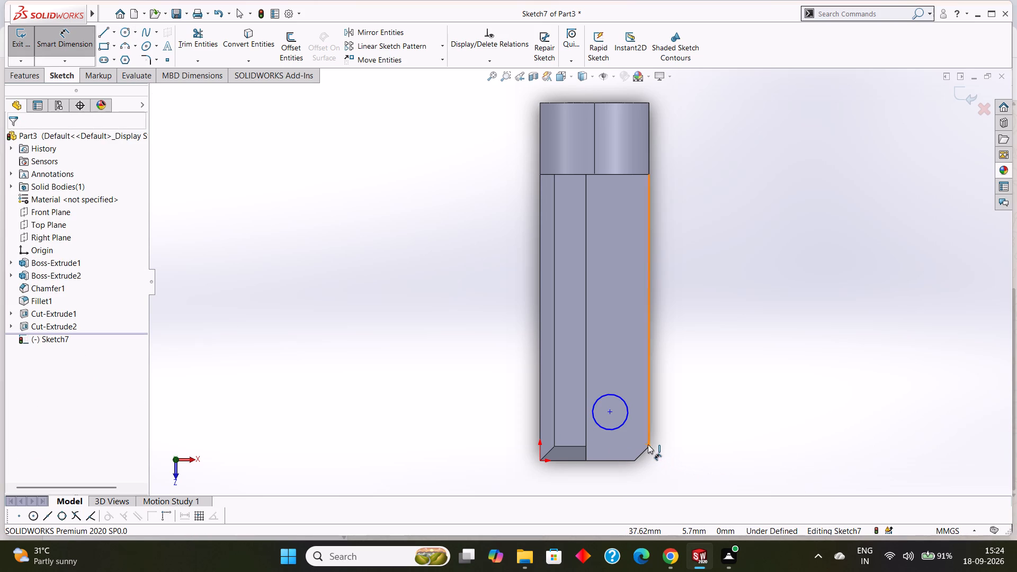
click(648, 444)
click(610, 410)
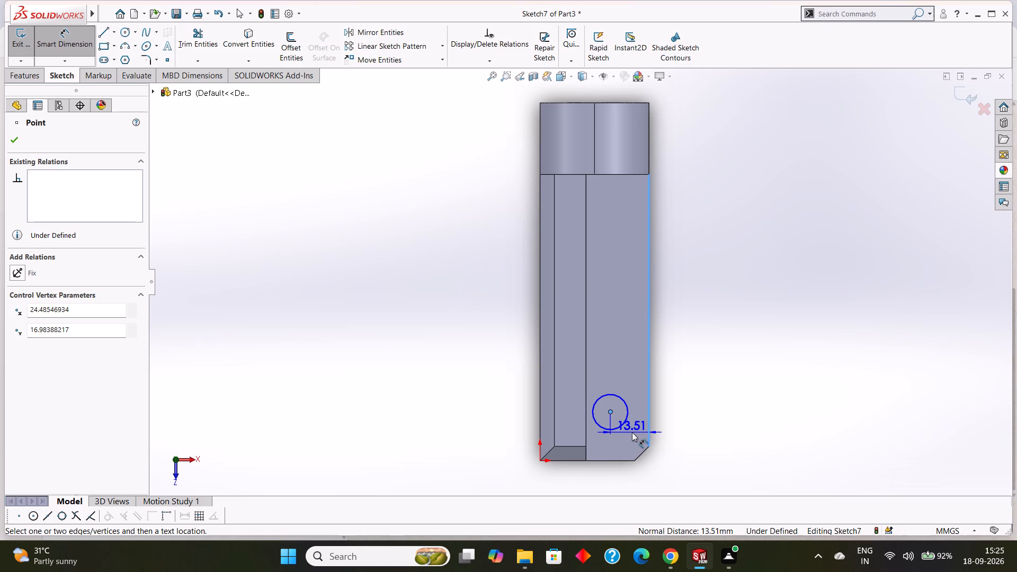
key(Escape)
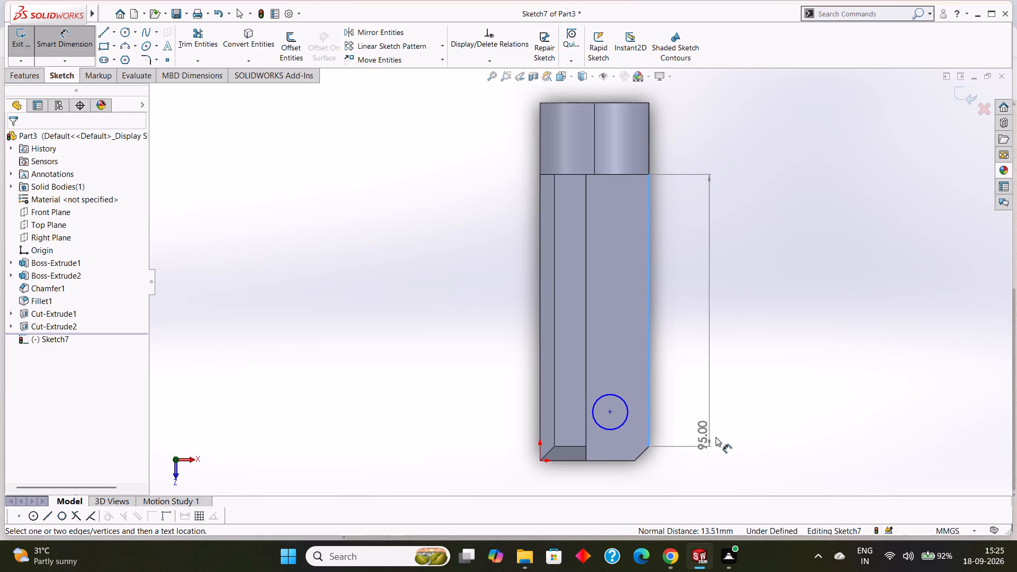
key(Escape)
Dimension the circle's centre 25 mm from the base's chamfered end, measured along the base's length.
middle_drag(710, 443, 655, 432)
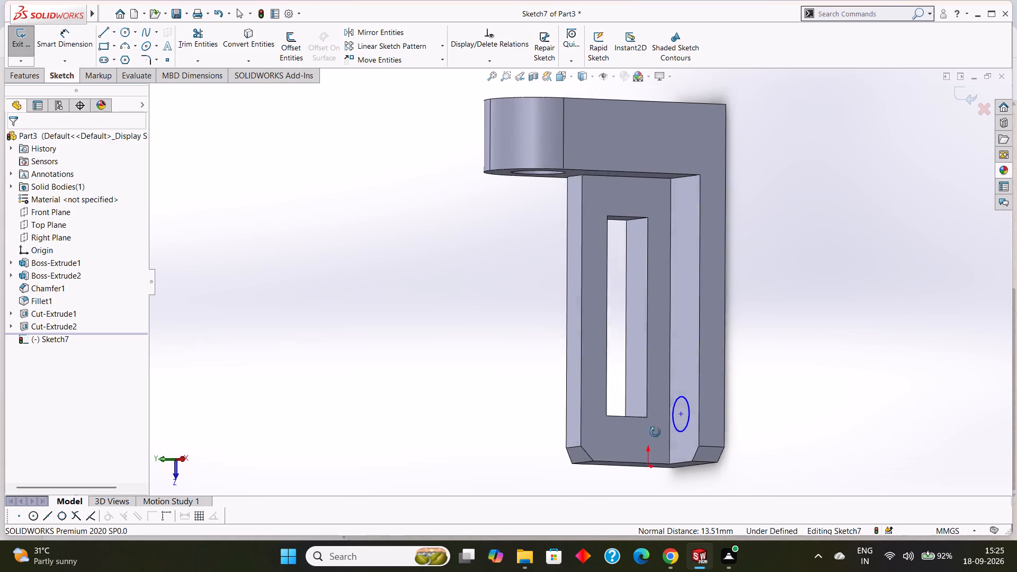
middle_drag(655, 432, 665, 431)
scroll(586, 391, up, 2)
middle_drag(558, 406, 502, 375)
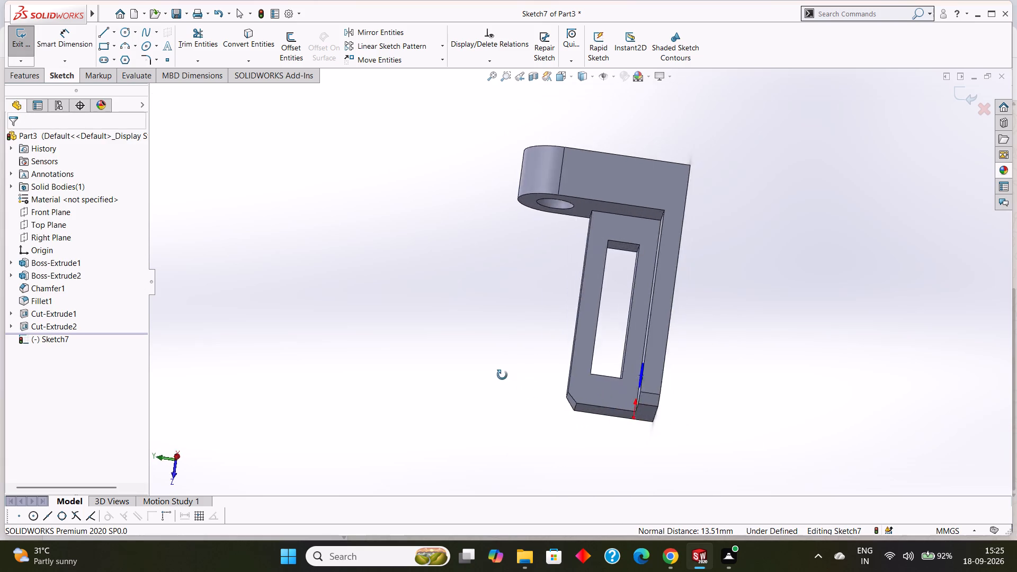
middle_drag(502, 375, 447, 451)
middle_drag(673, 454, 659, 493)
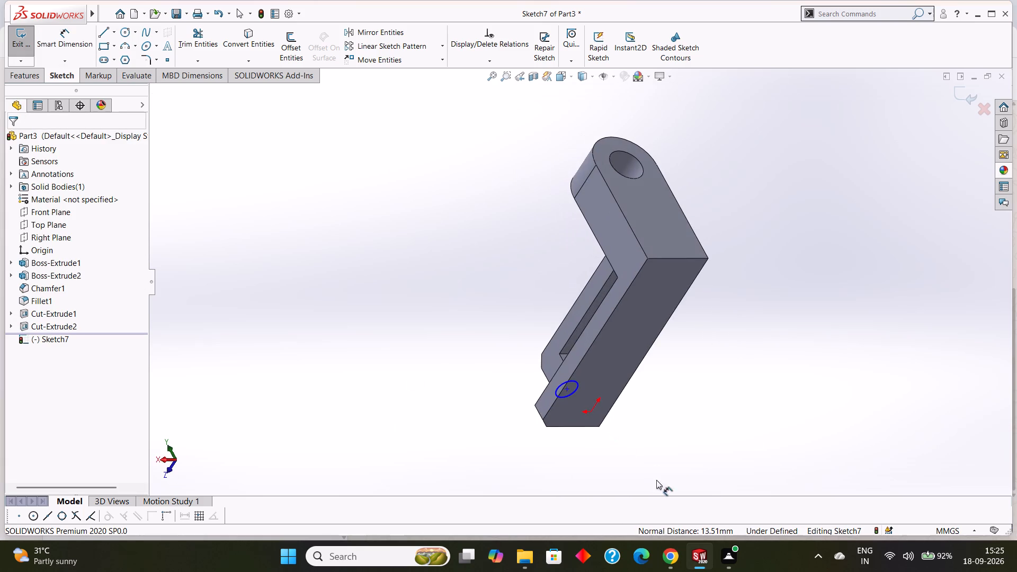
middle_drag(726, 131, 809, 330)
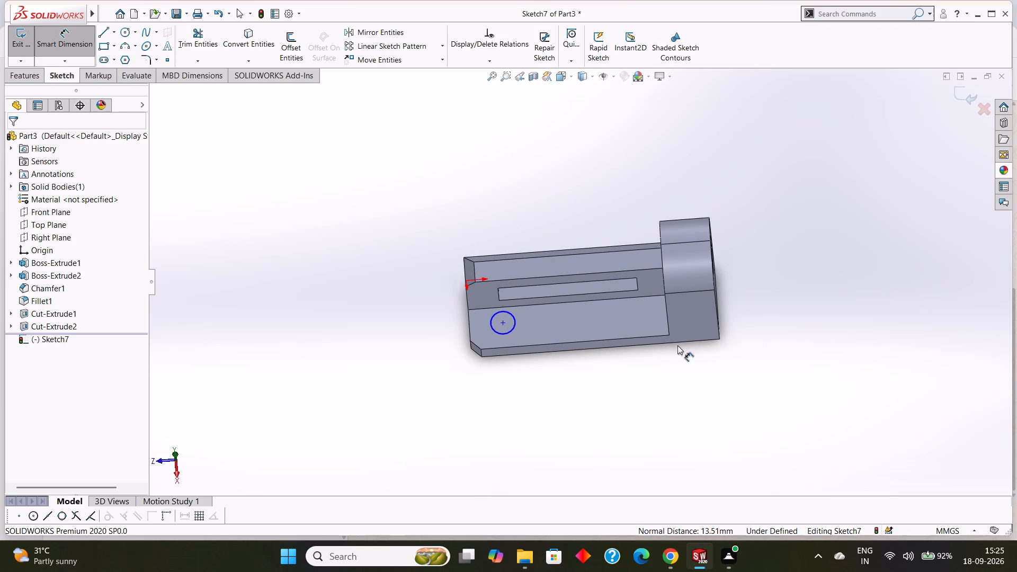
middle_drag(622, 368, 632, 386)
scroll(523, 333, down, 2)
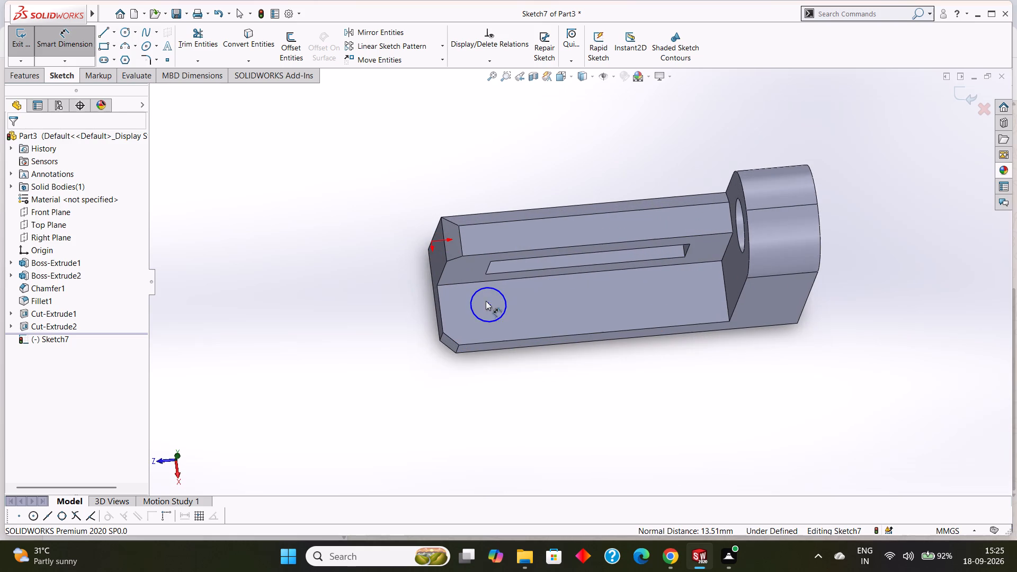
scroll(486, 301, down, 2)
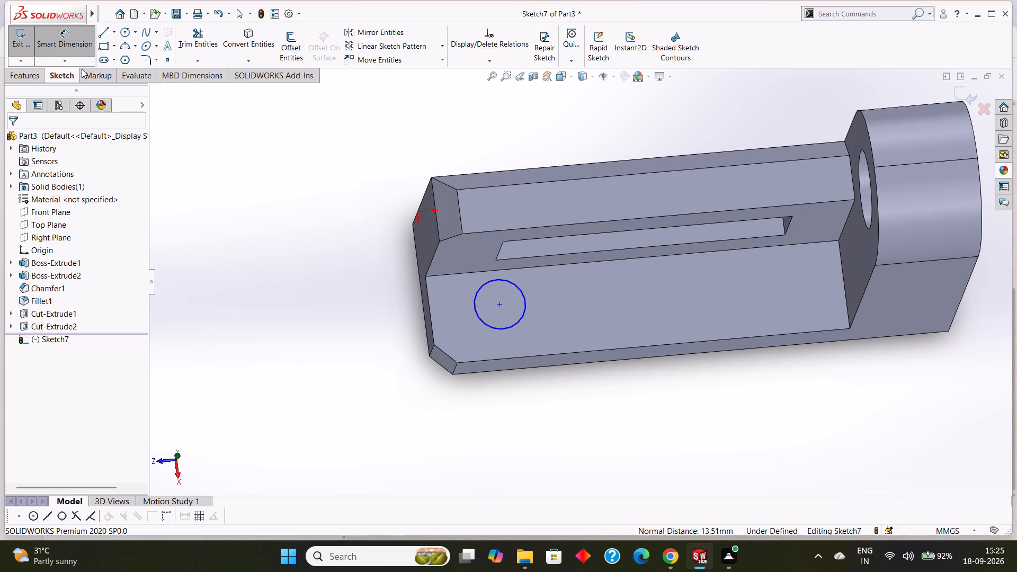
click(434, 345)
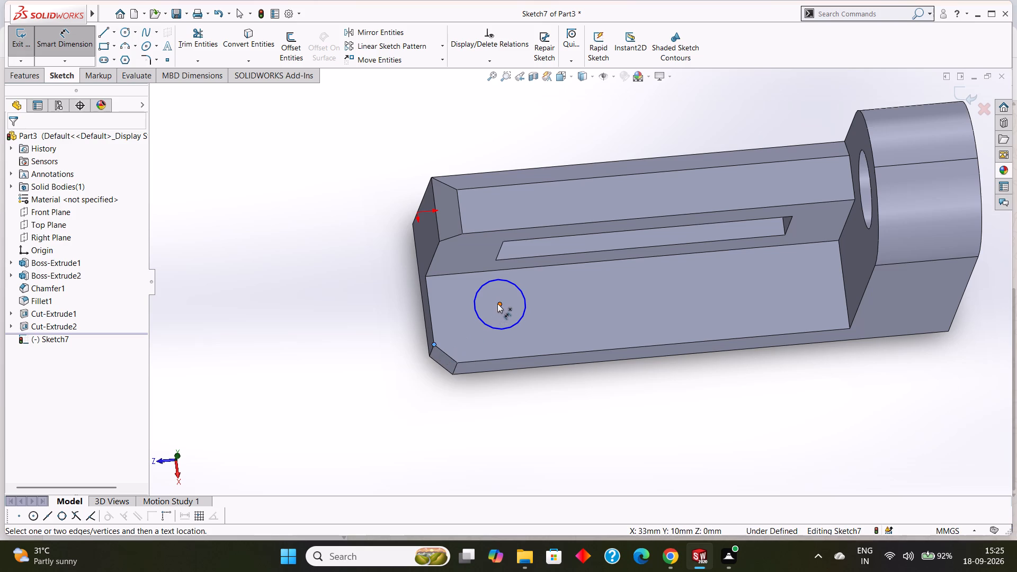
click(499, 303)
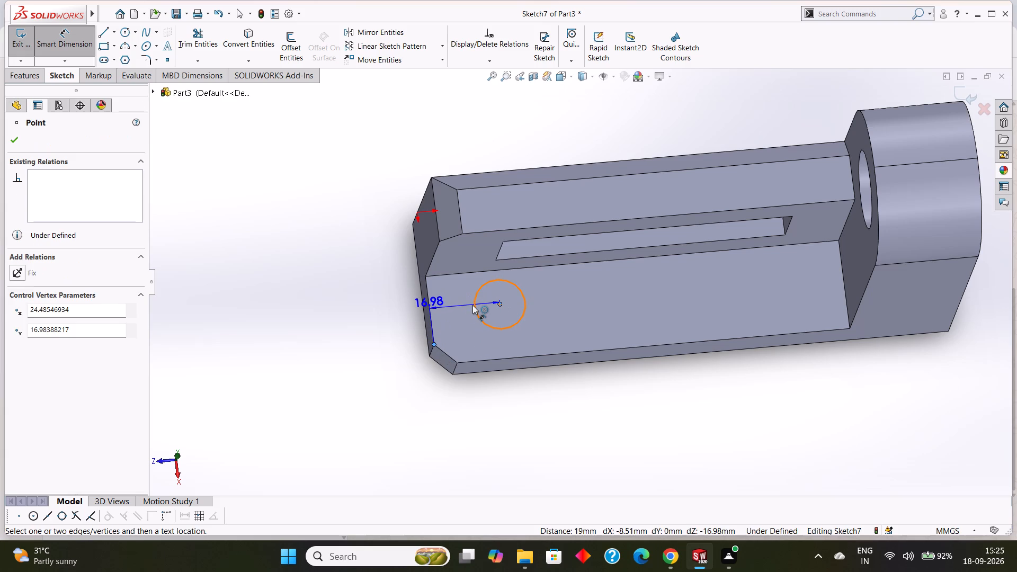
click(472, 305)
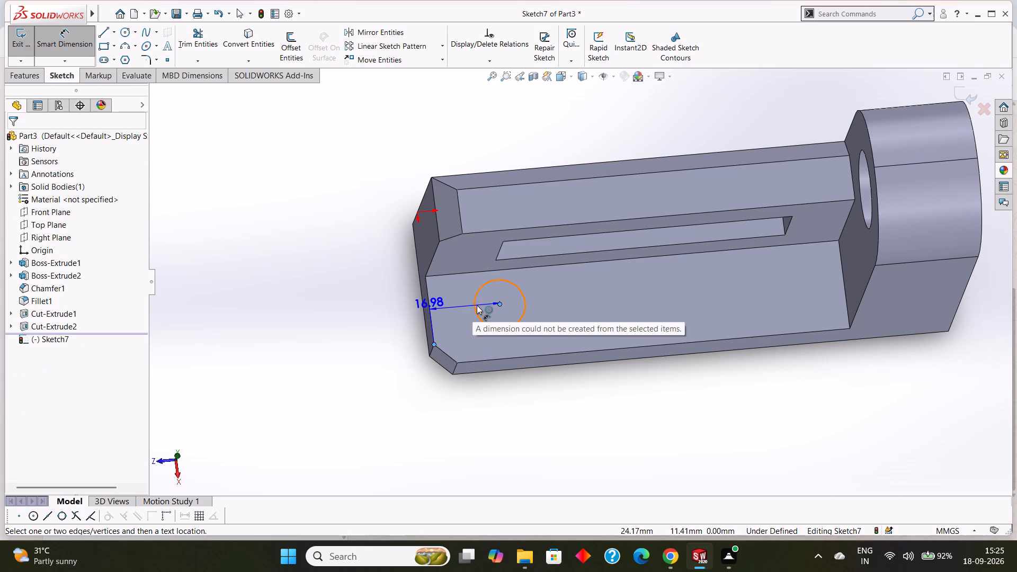
click(477, 305)
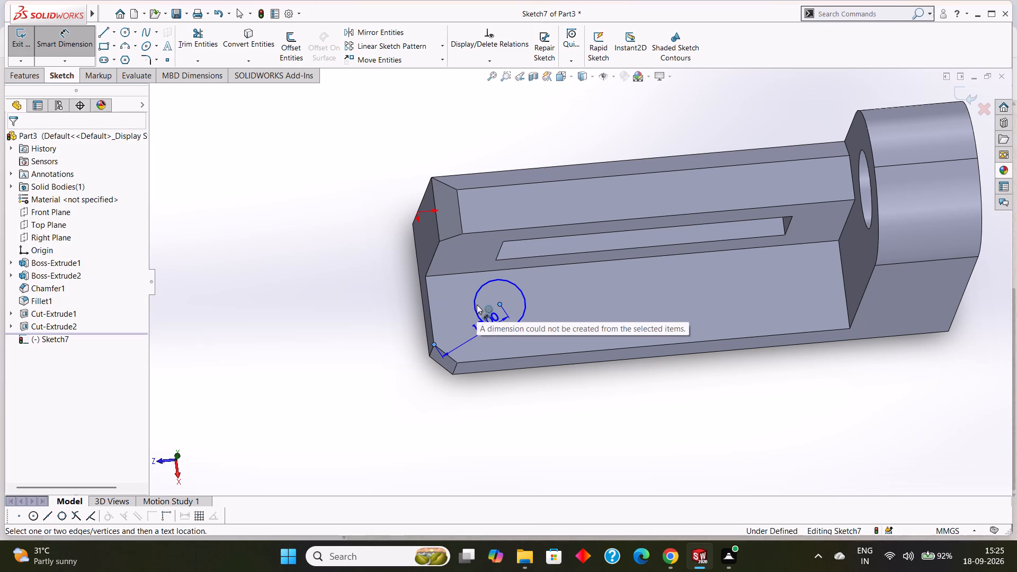
click(448, 307)
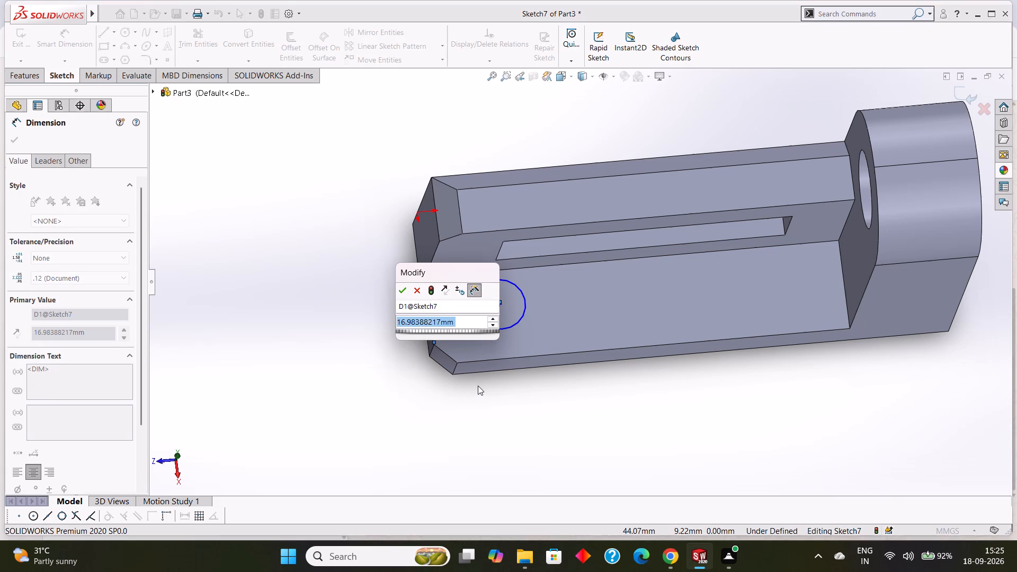
key(BackSpace)
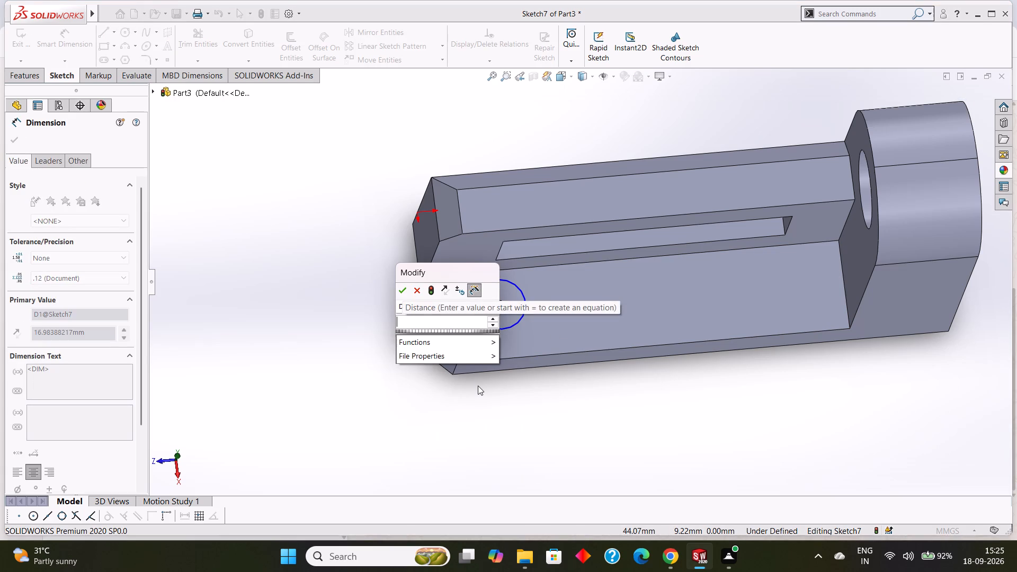
text(25)
key(Return)
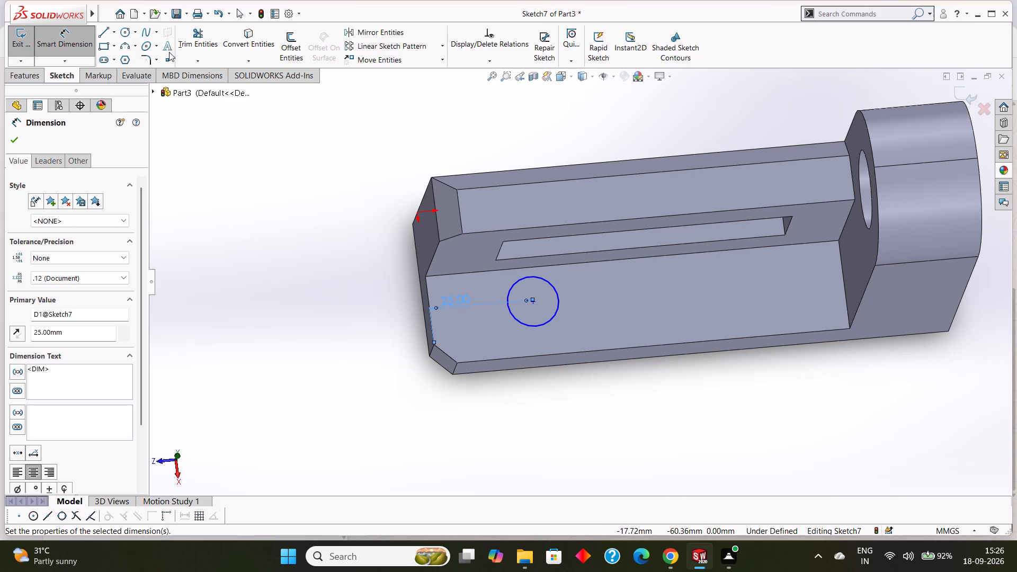
Dimension the circle's centre 12 mm from the base's long outer edge and leave the dimension command.
click(553, 354)
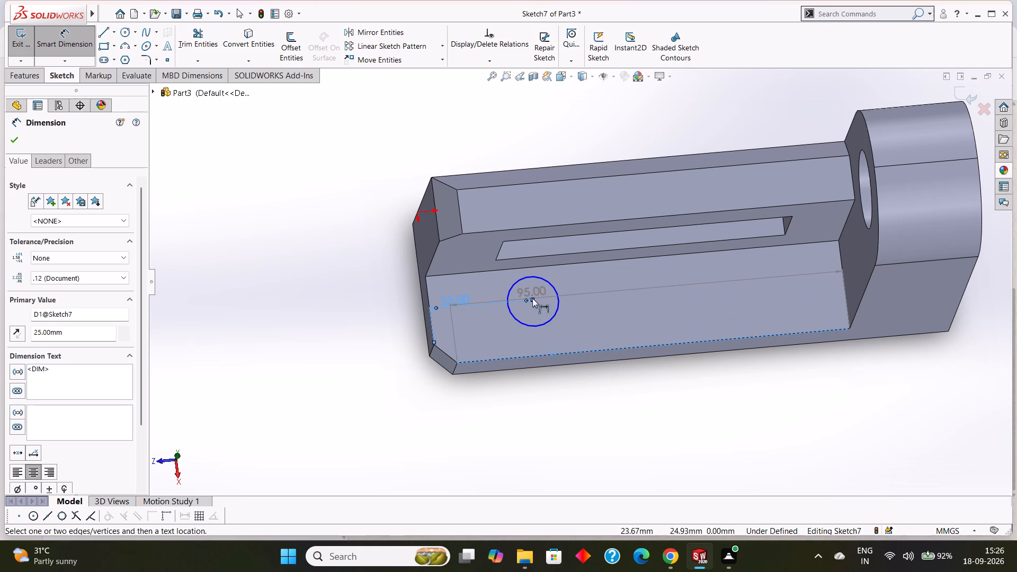
click(533, 302)
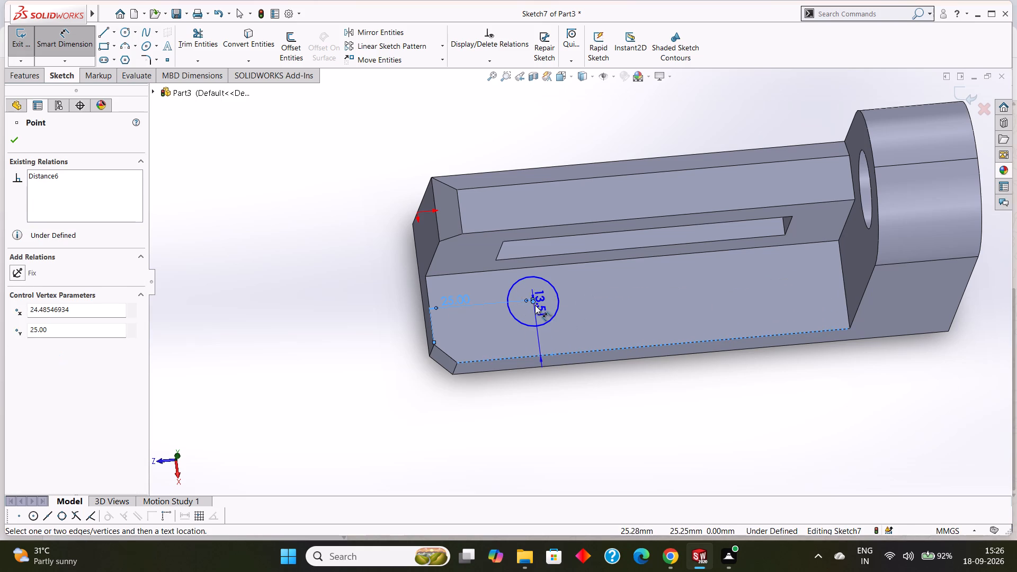
click(552, 328)
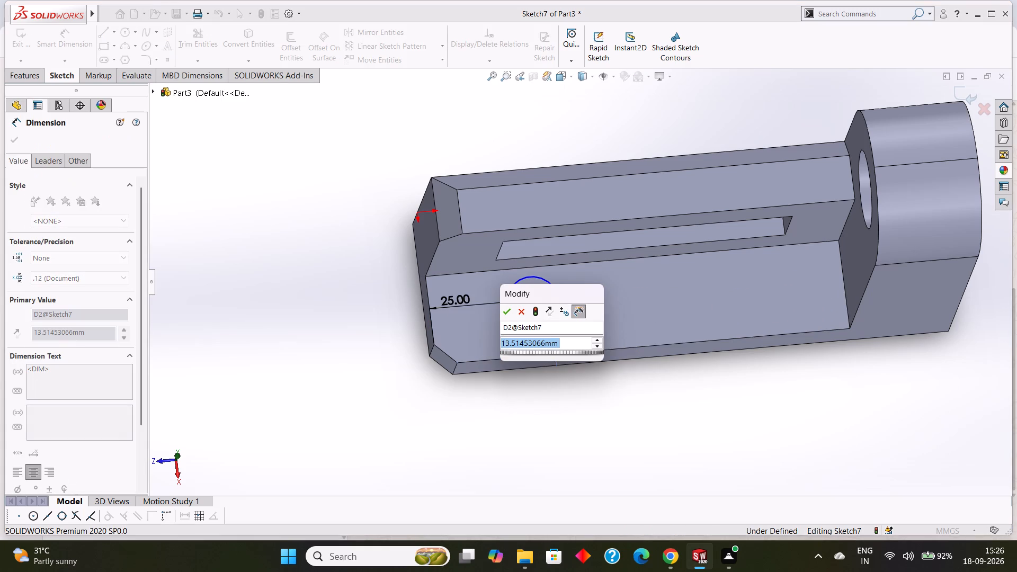
text(12)
key(Return)
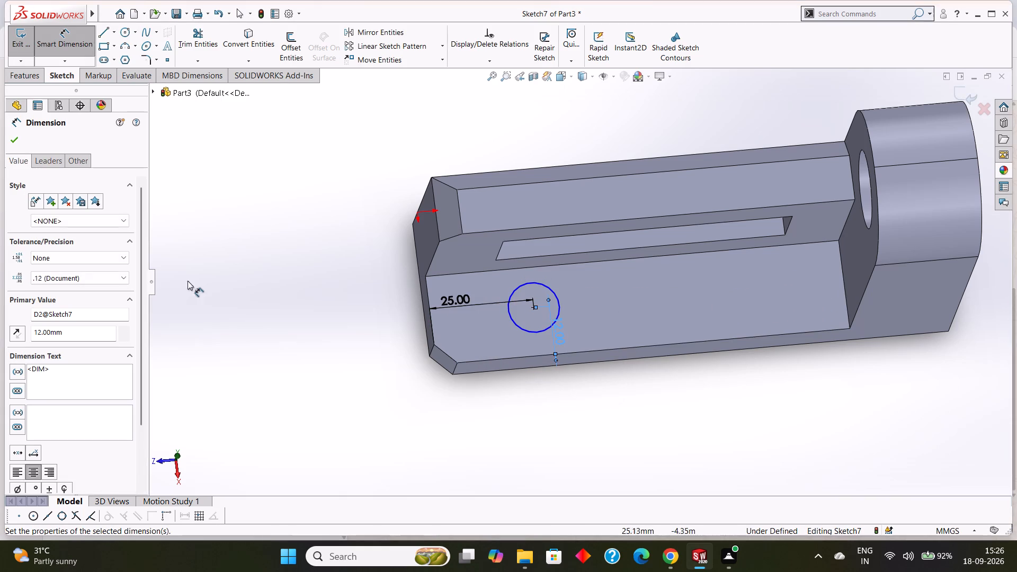
click(17, 141)
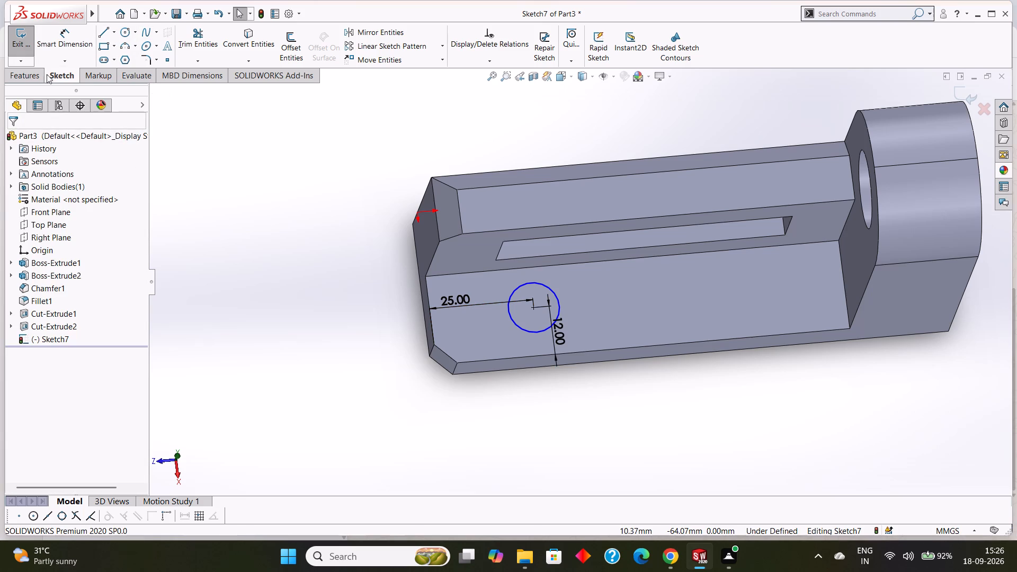
Cut-extrude the circle Through All to make a round hole through the base.
click(24, 74)
click(194, 43)
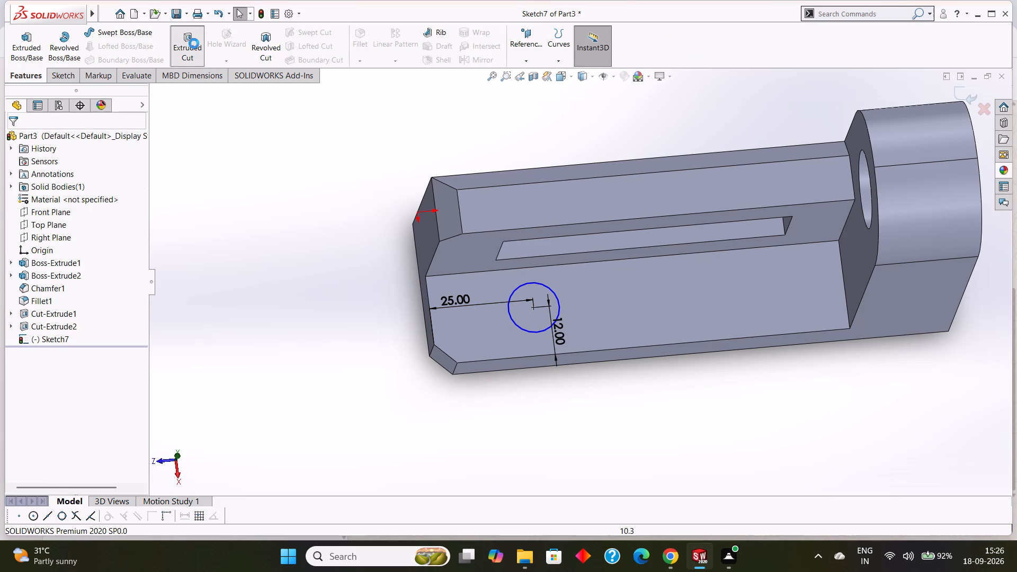
middle_drag(273, 349, 265, 245)
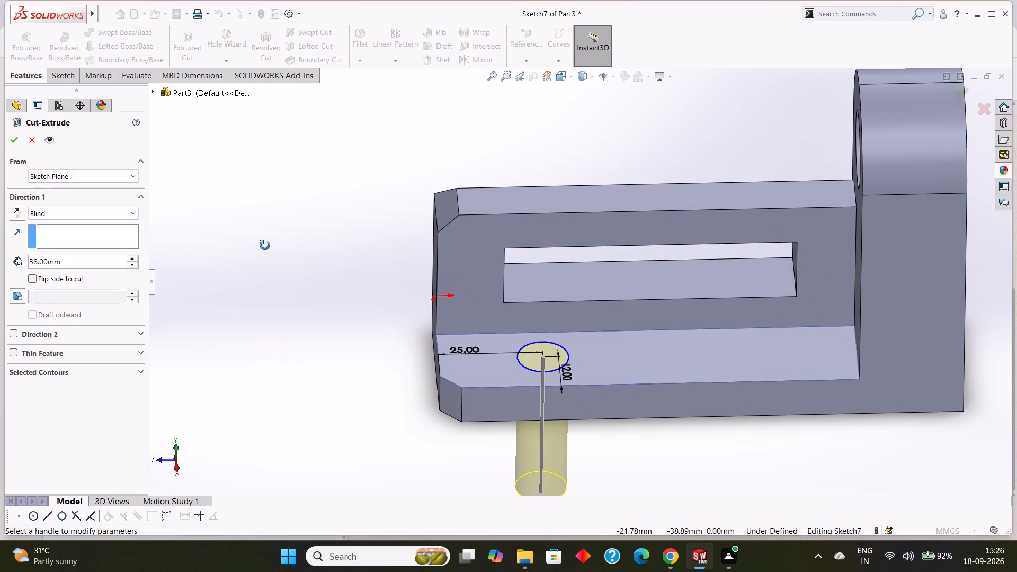
middle_drag(265, 245, 267, 252)
click(68, 209)
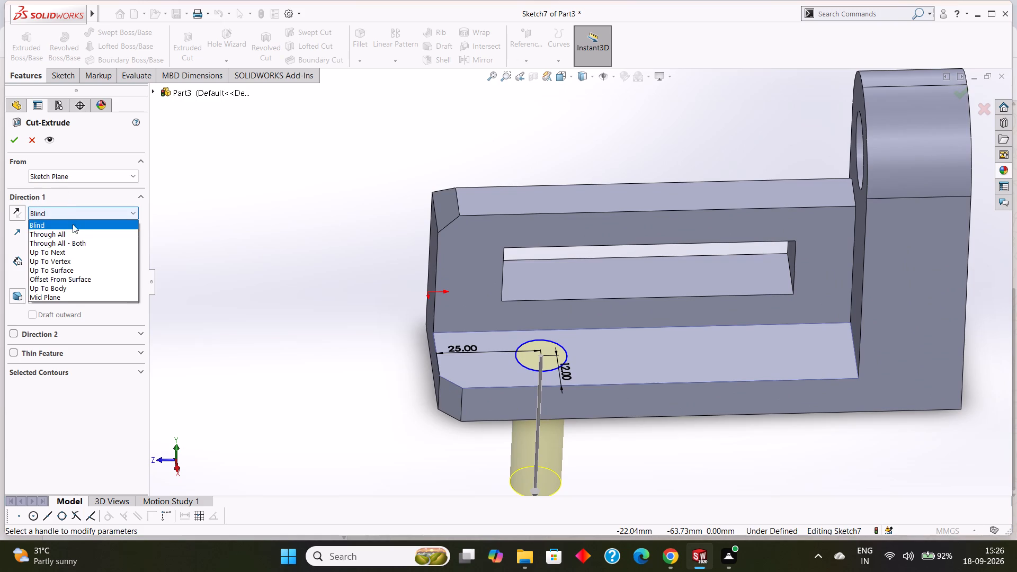
click(68, 235)
click(18, 139)
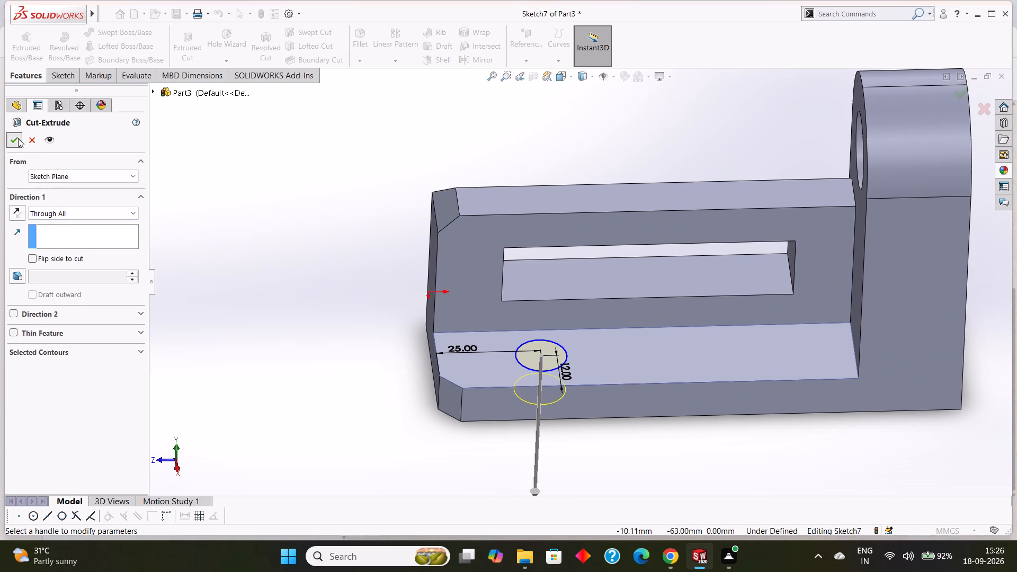
click(239, 217)
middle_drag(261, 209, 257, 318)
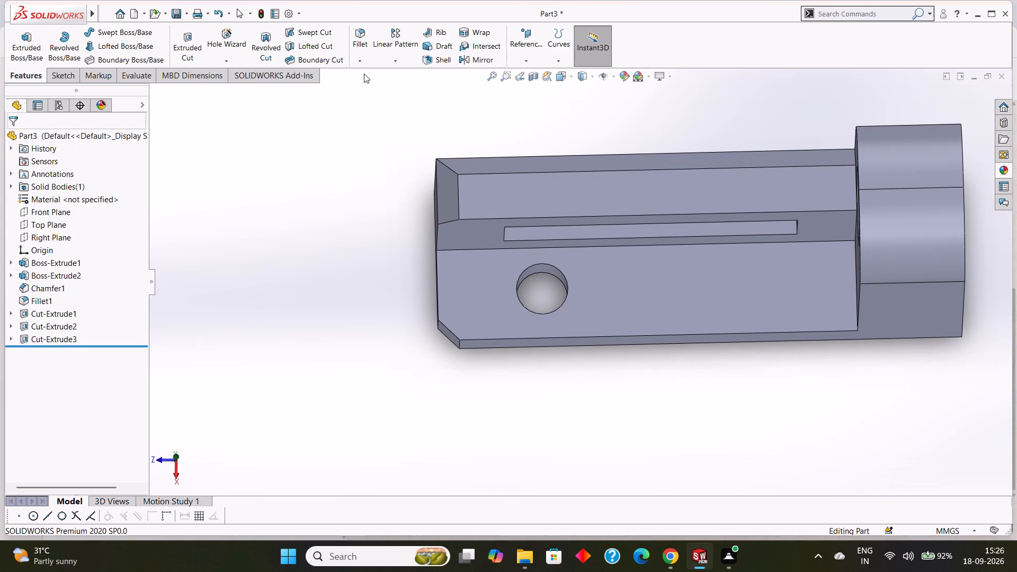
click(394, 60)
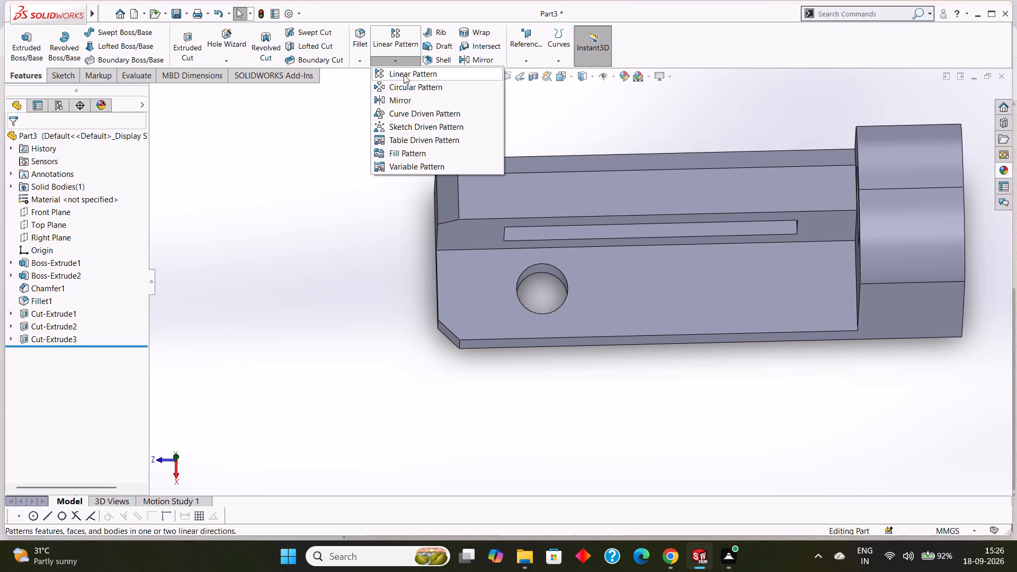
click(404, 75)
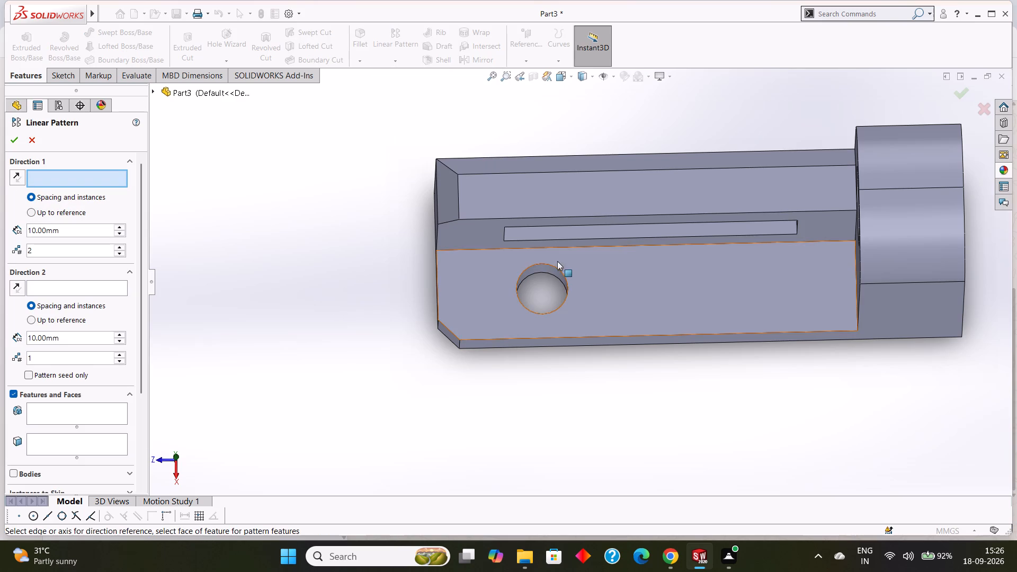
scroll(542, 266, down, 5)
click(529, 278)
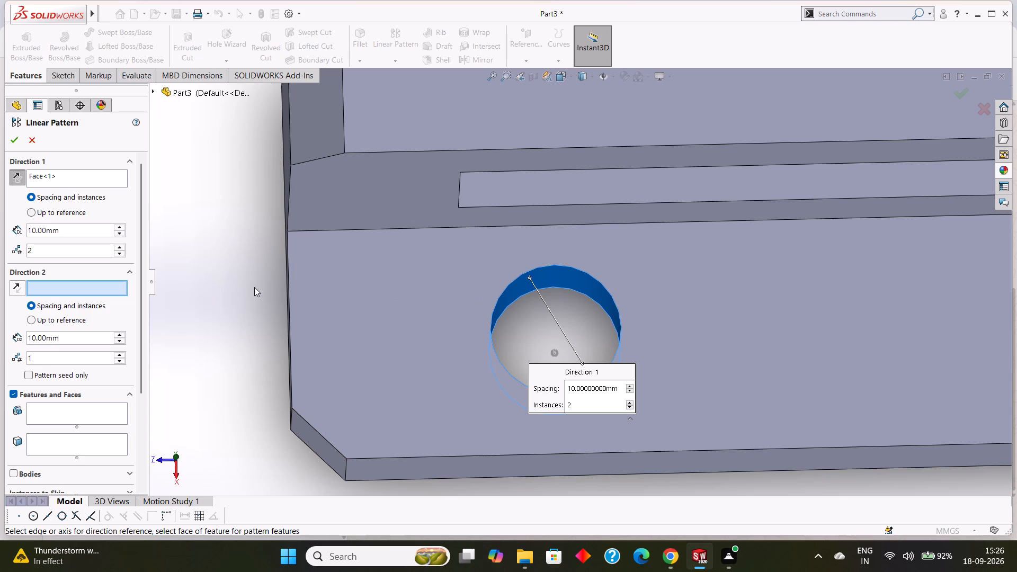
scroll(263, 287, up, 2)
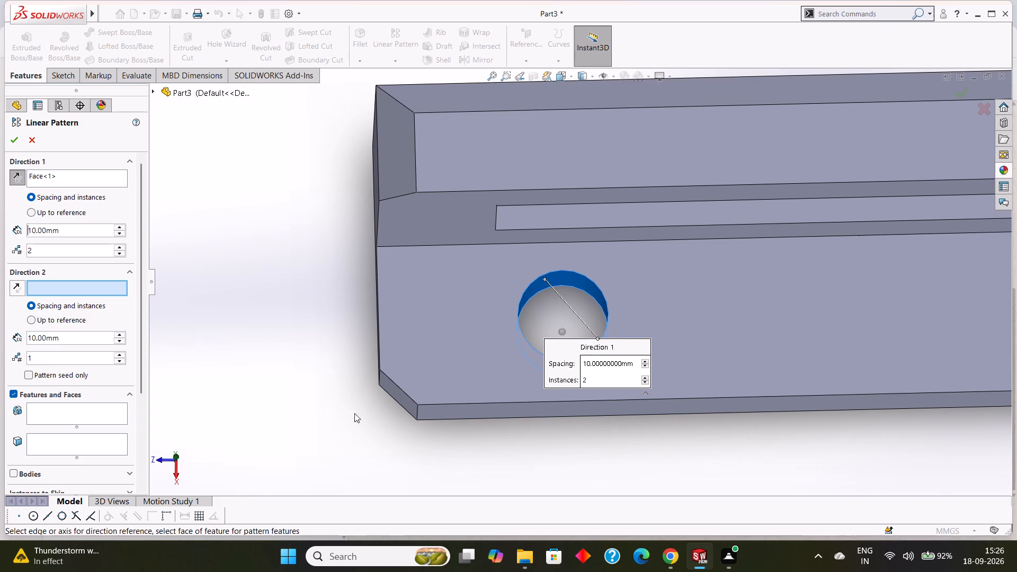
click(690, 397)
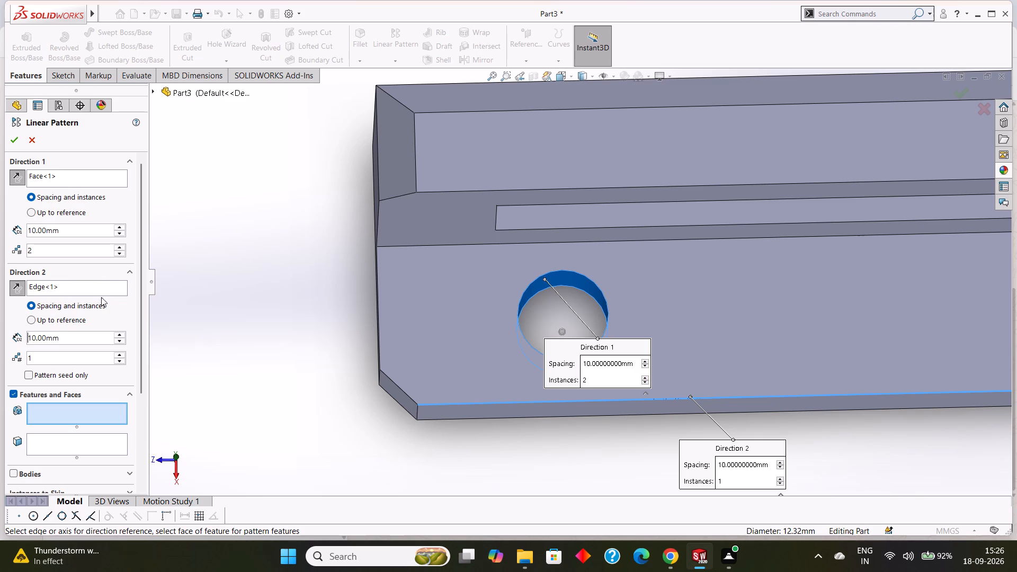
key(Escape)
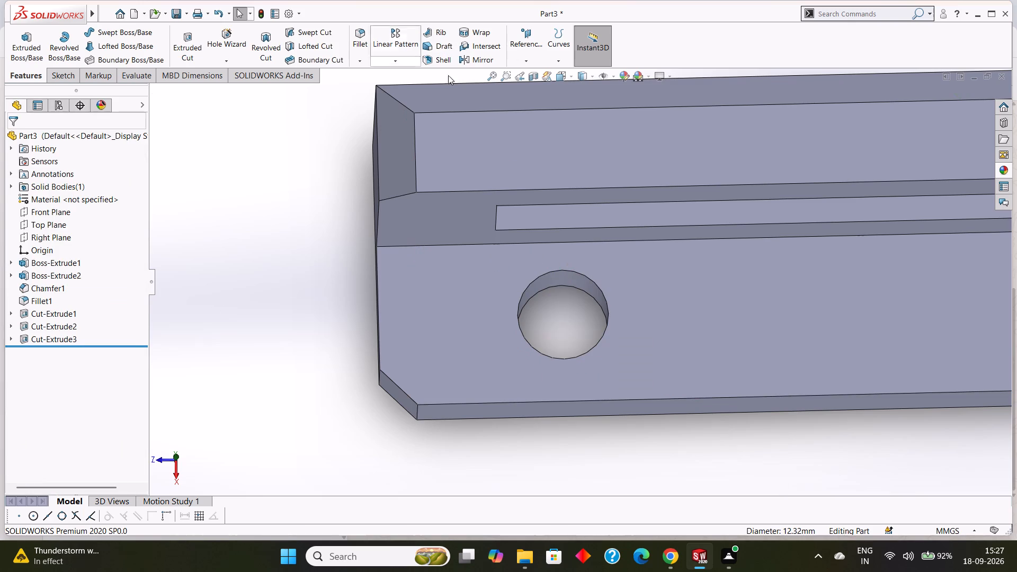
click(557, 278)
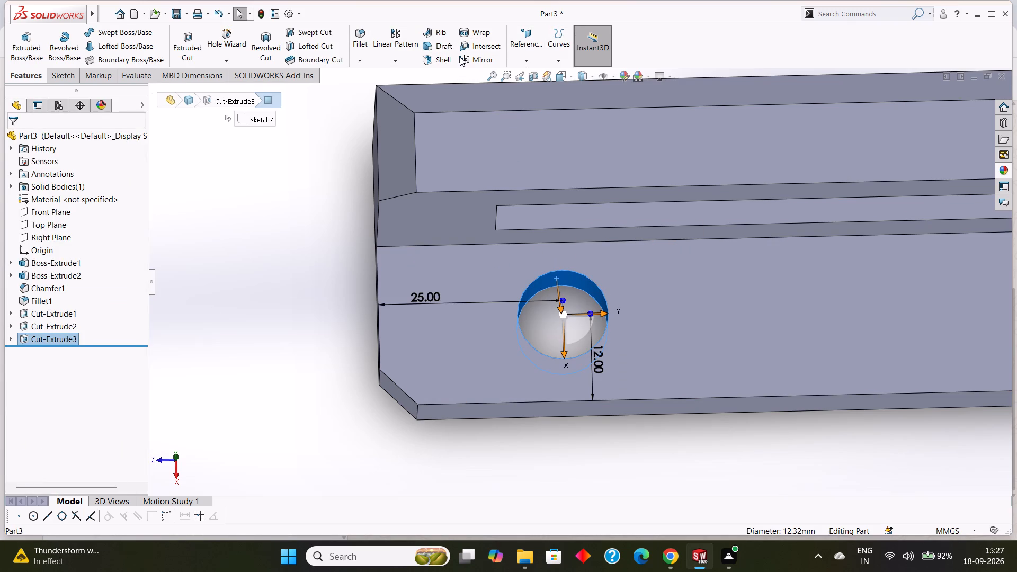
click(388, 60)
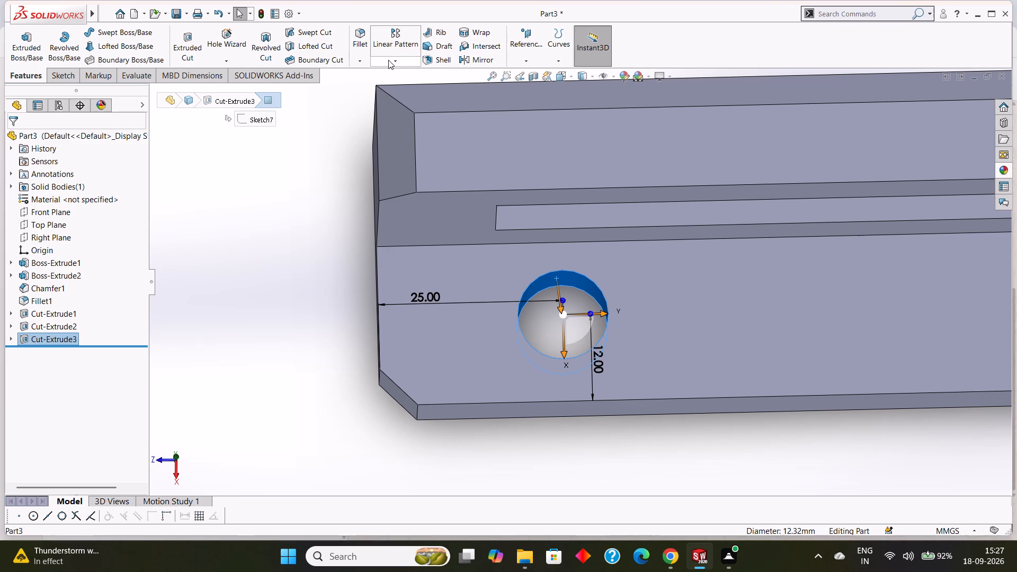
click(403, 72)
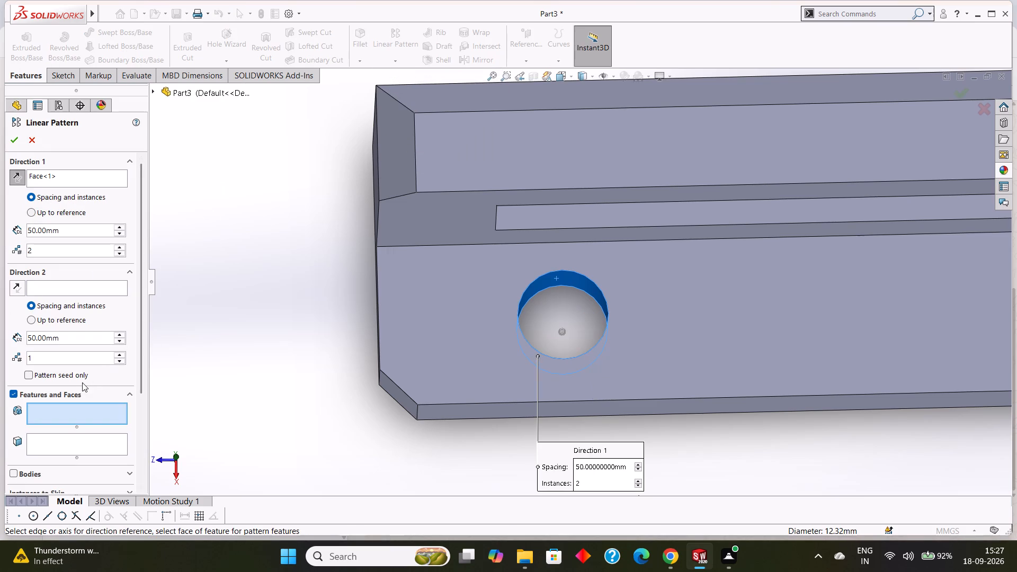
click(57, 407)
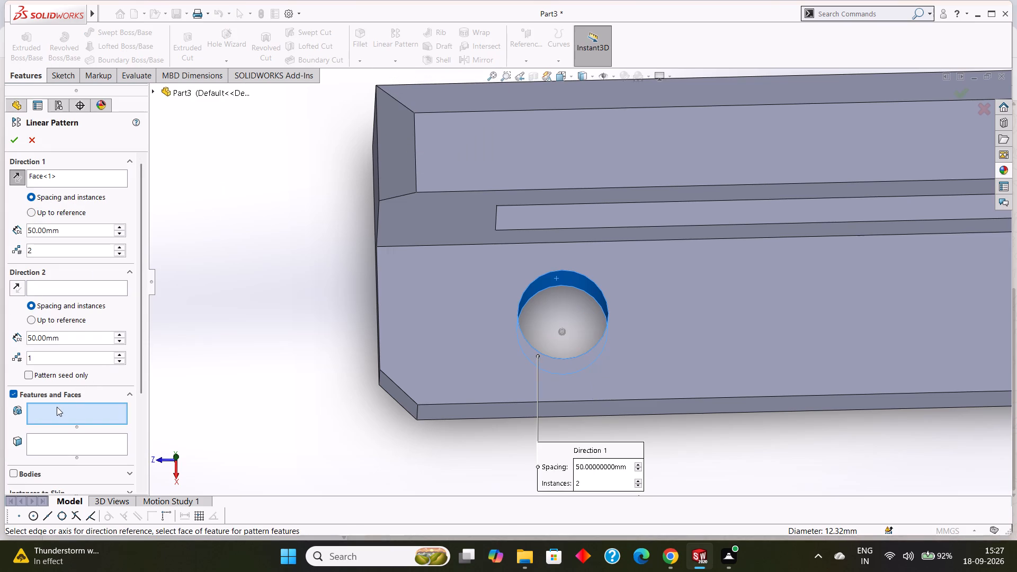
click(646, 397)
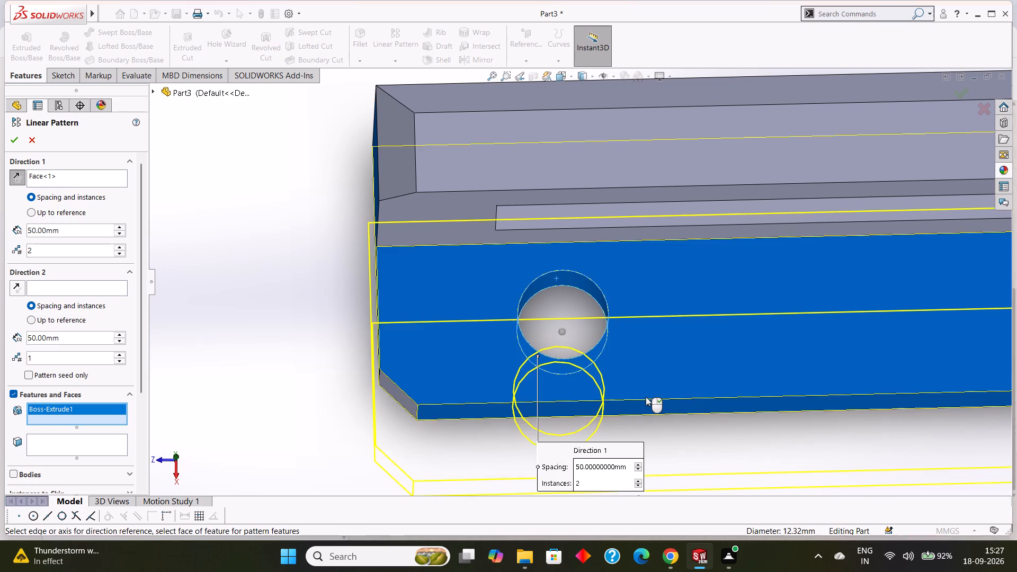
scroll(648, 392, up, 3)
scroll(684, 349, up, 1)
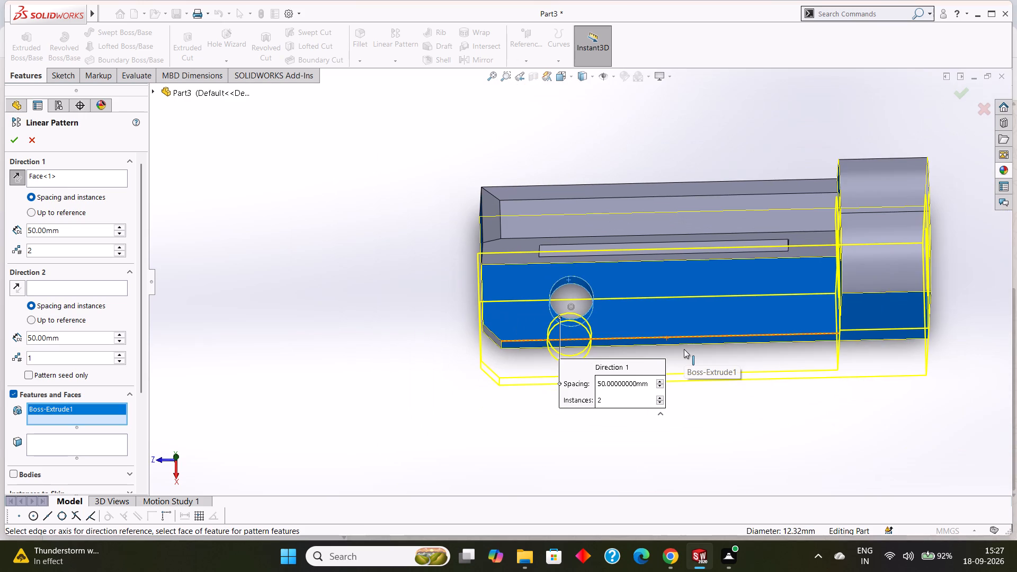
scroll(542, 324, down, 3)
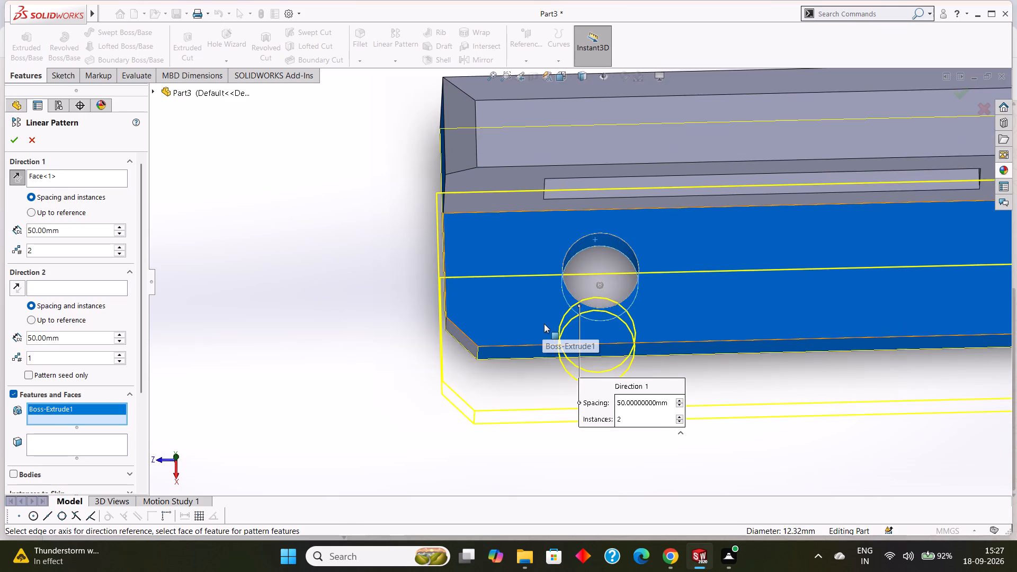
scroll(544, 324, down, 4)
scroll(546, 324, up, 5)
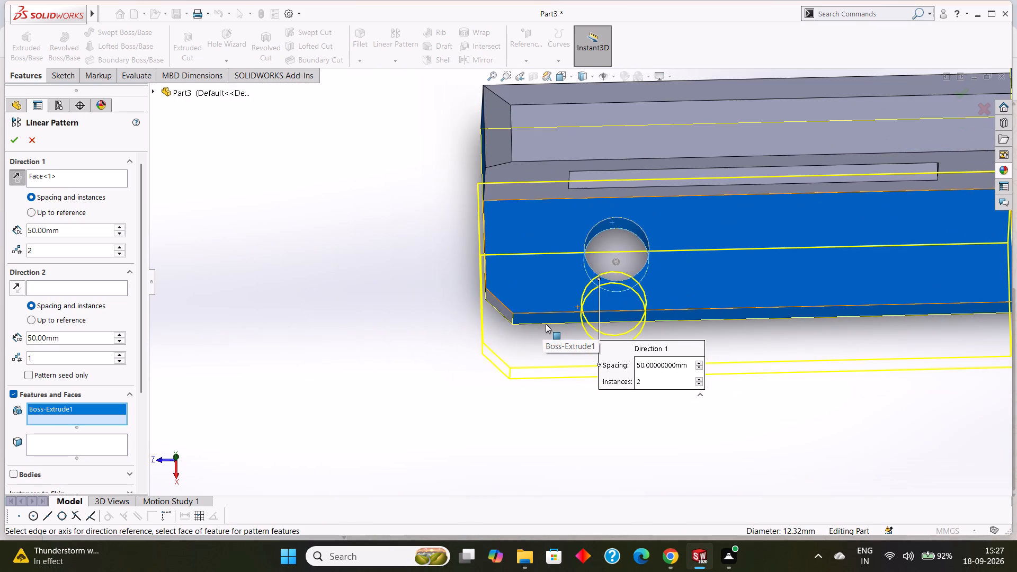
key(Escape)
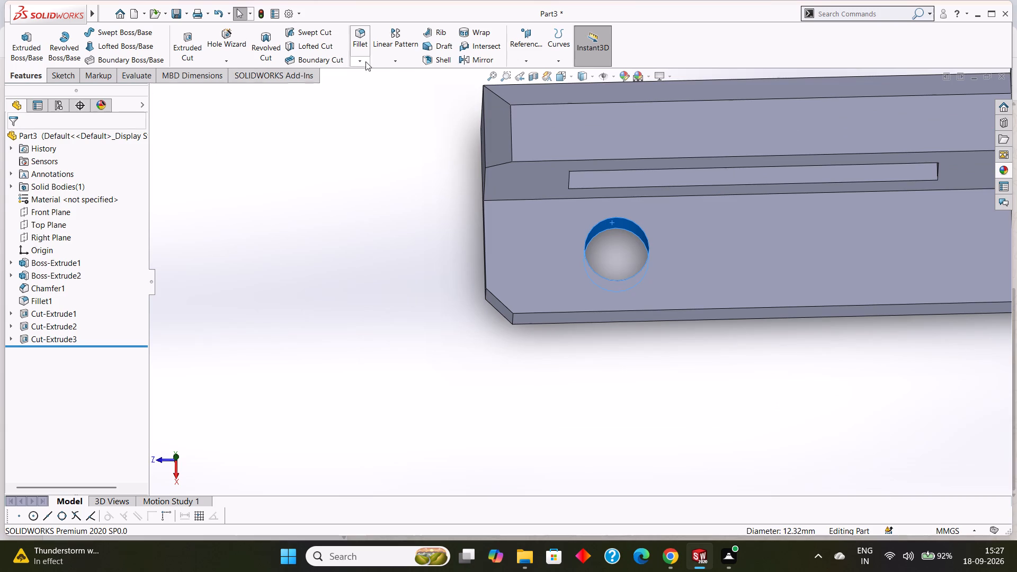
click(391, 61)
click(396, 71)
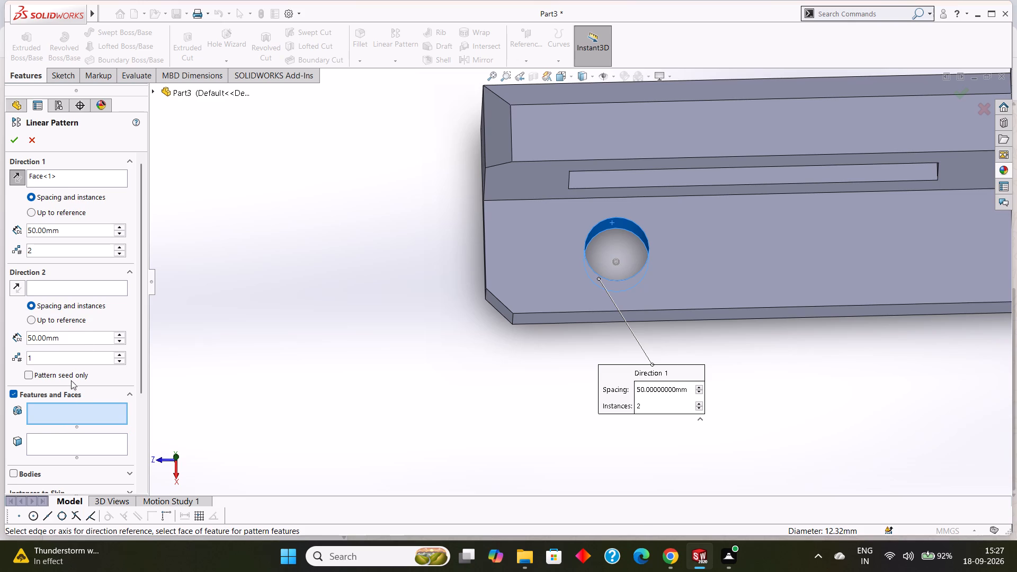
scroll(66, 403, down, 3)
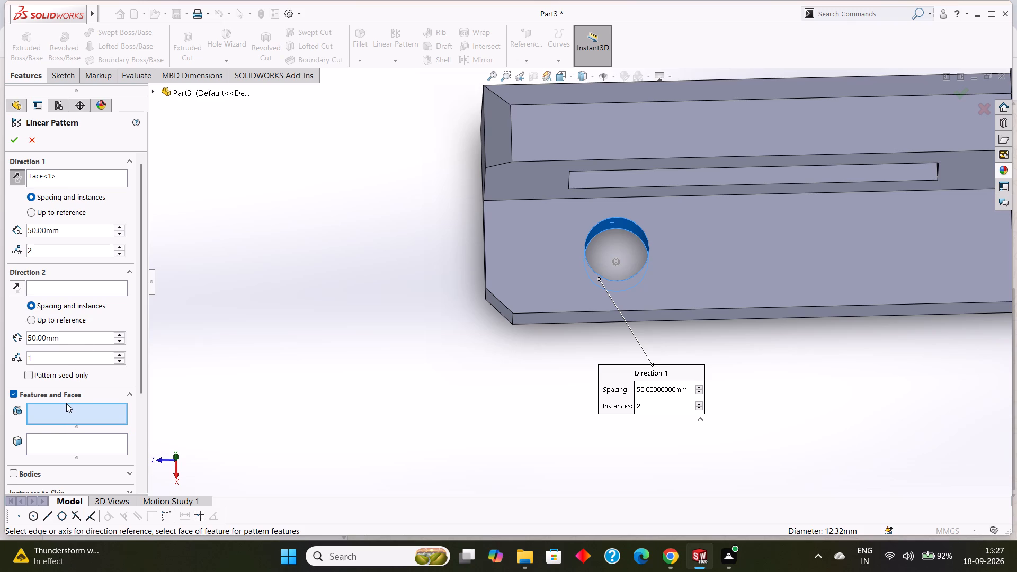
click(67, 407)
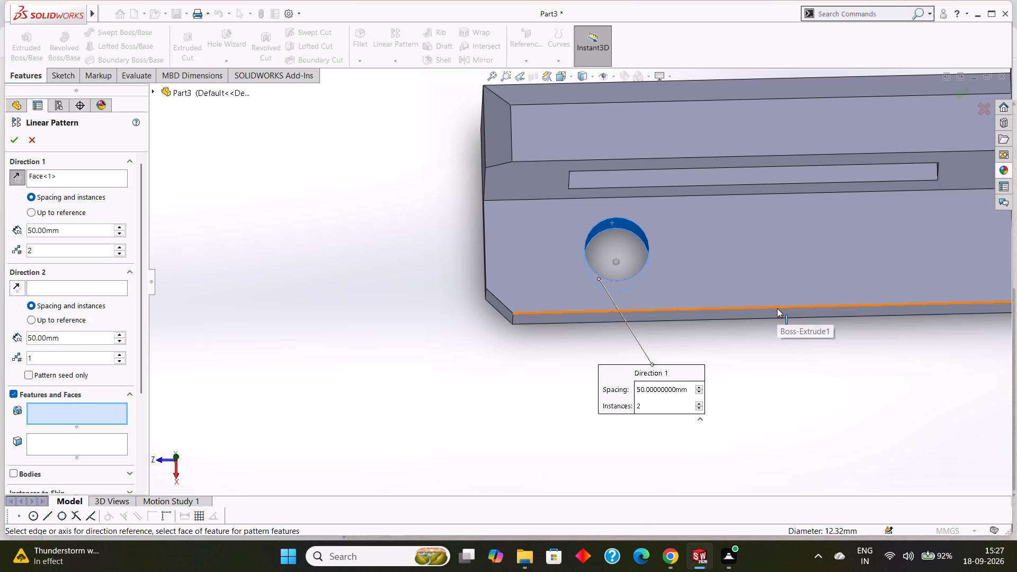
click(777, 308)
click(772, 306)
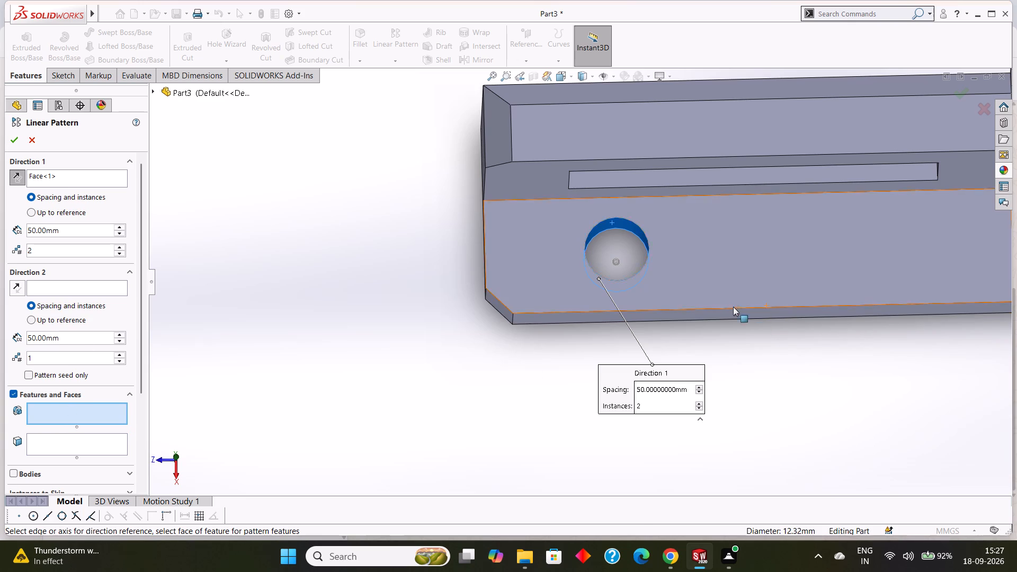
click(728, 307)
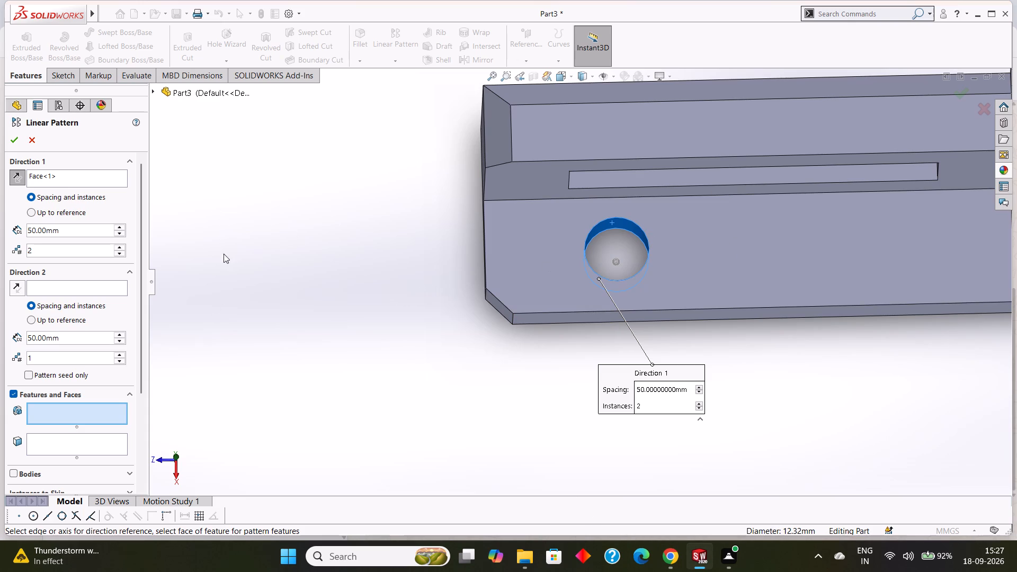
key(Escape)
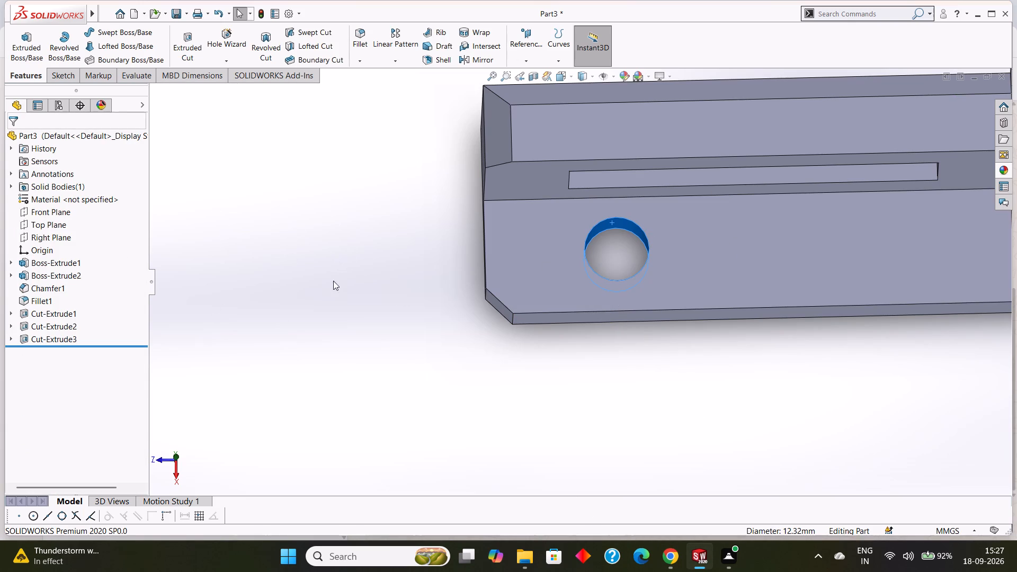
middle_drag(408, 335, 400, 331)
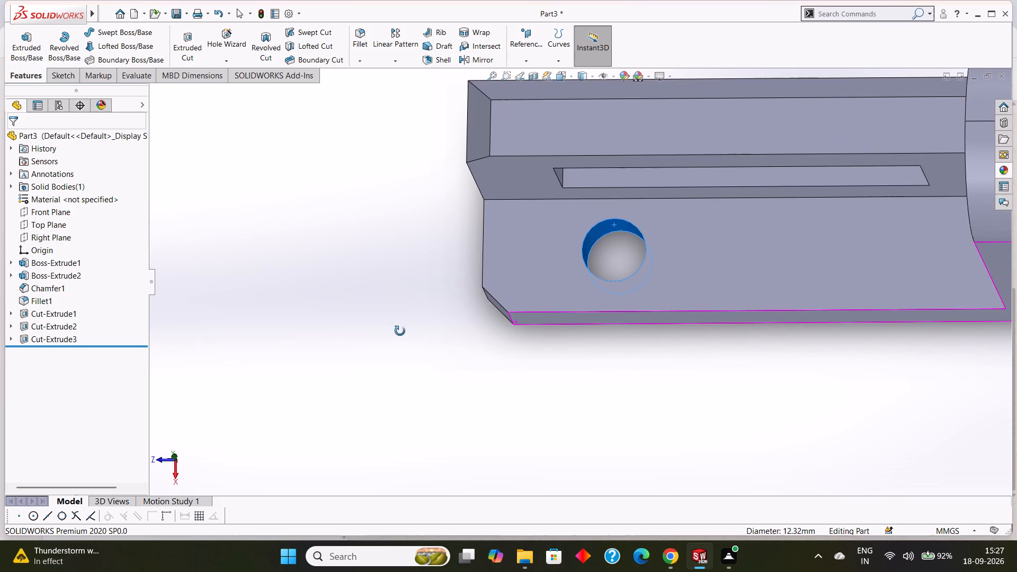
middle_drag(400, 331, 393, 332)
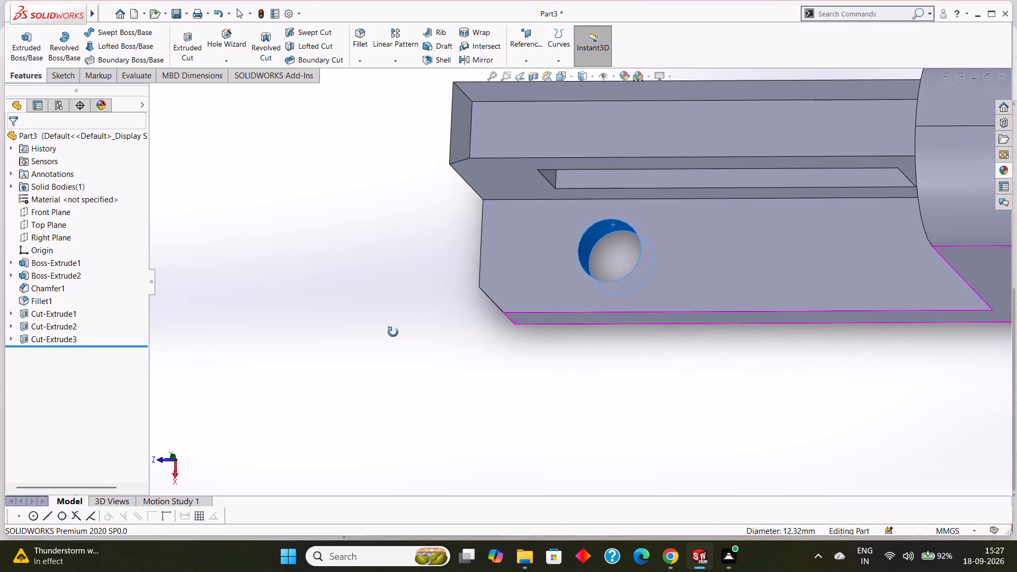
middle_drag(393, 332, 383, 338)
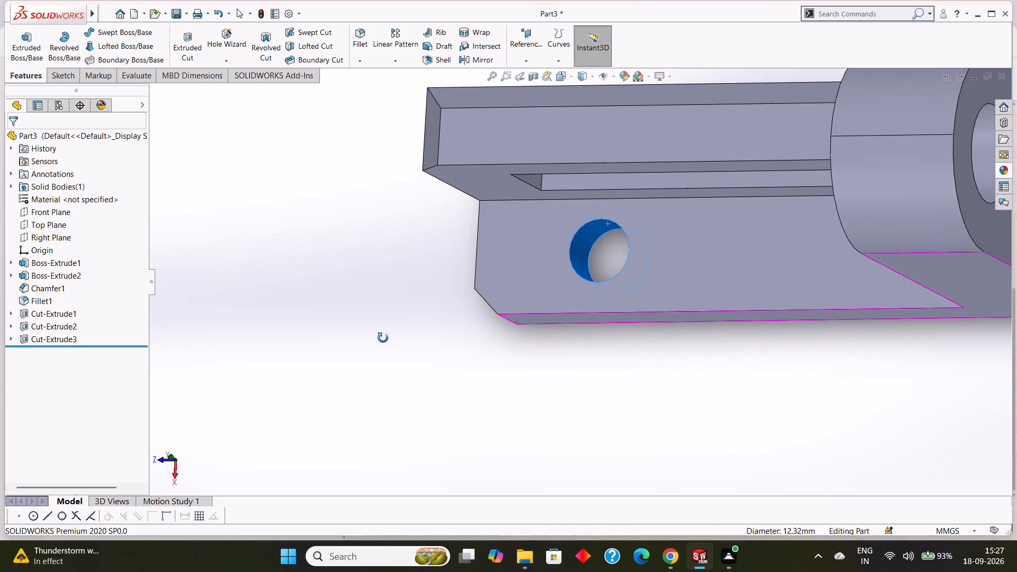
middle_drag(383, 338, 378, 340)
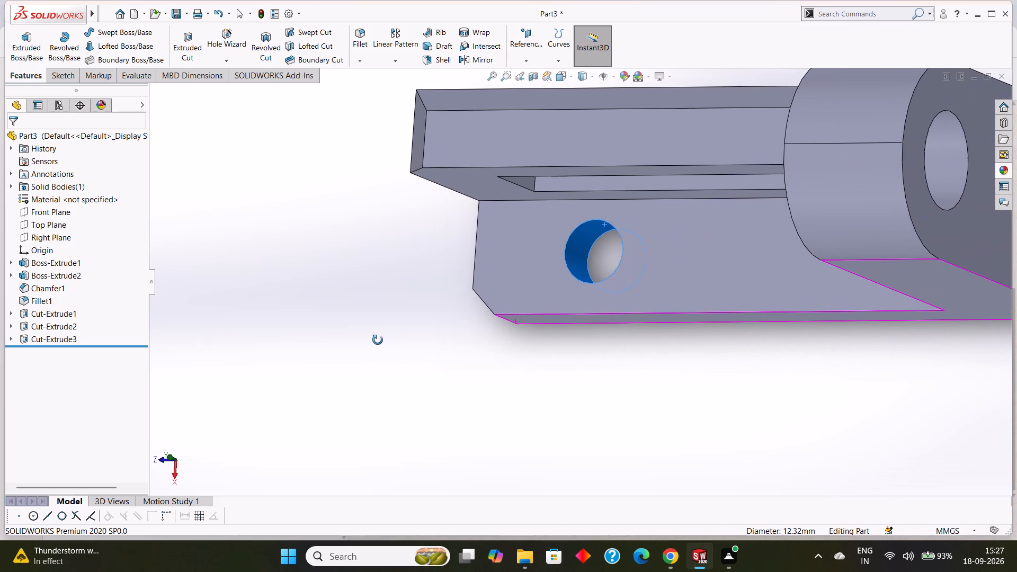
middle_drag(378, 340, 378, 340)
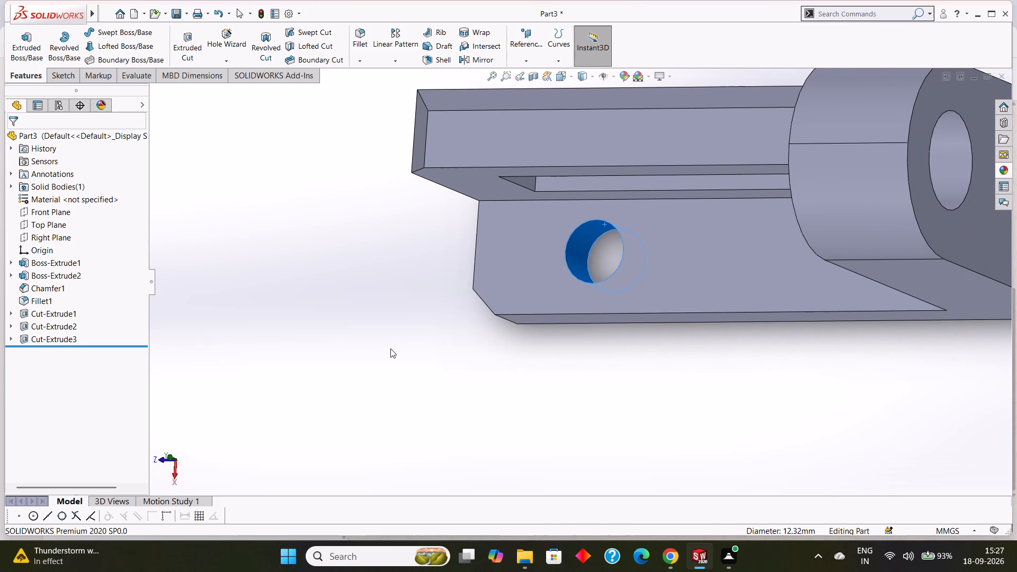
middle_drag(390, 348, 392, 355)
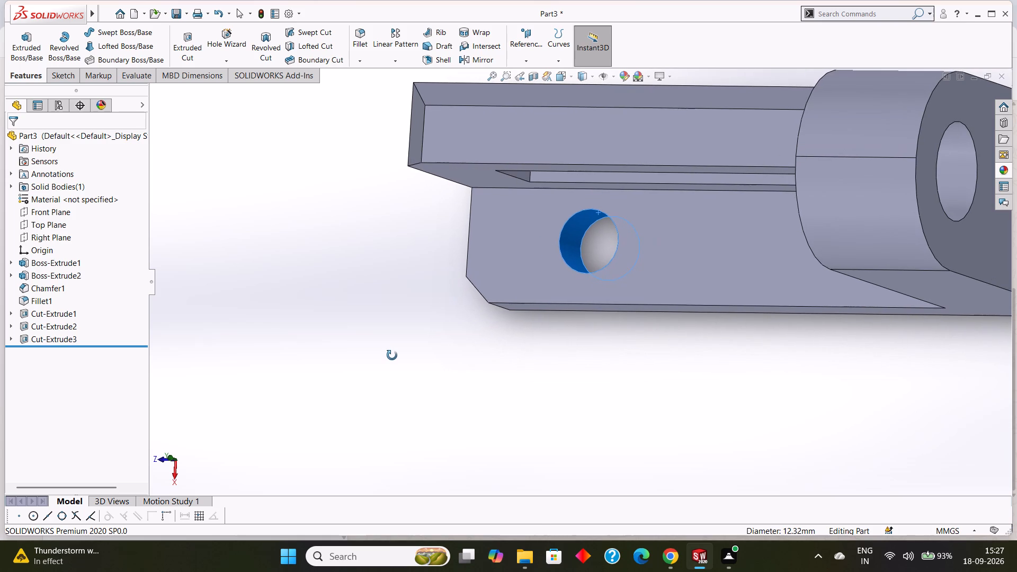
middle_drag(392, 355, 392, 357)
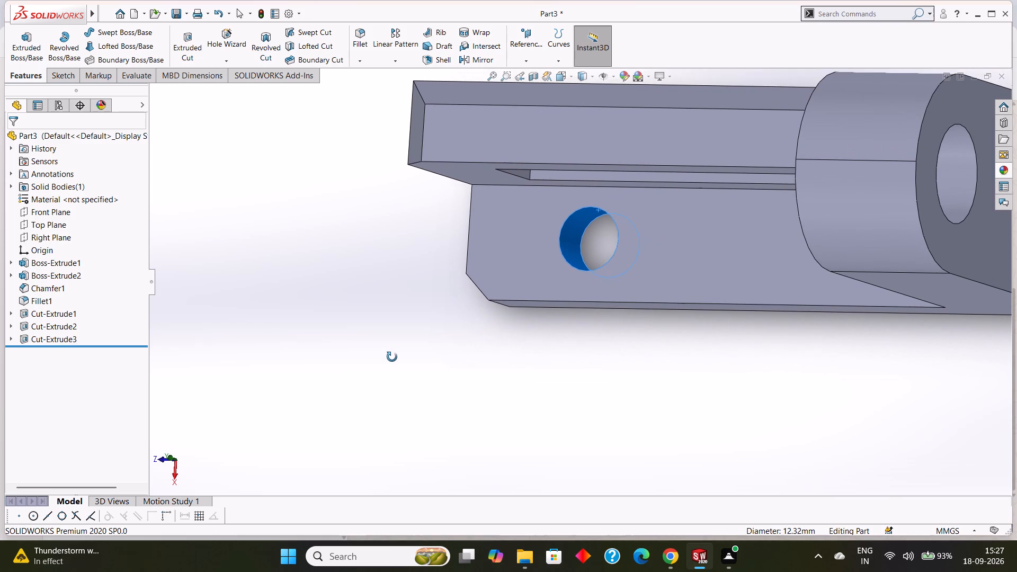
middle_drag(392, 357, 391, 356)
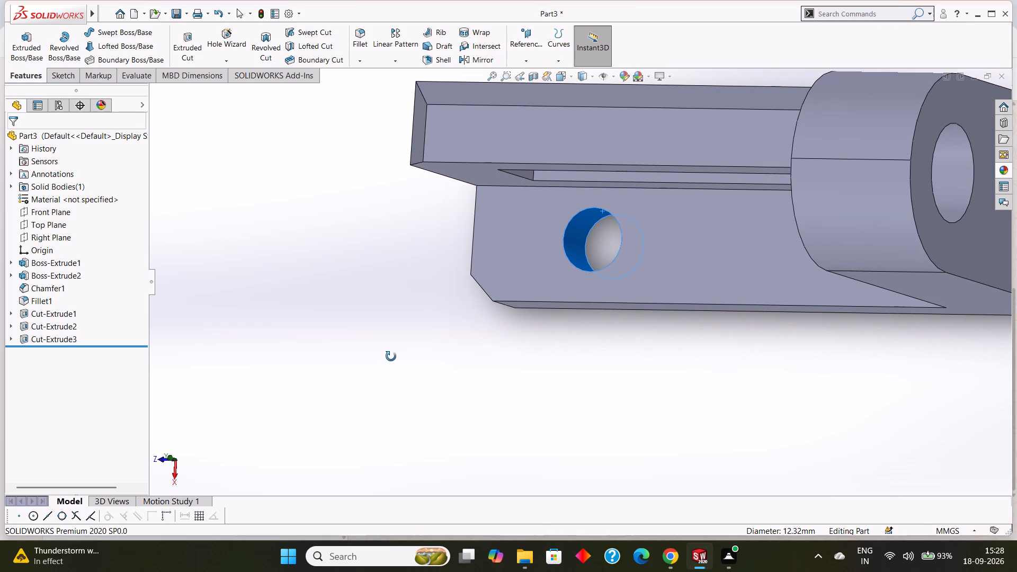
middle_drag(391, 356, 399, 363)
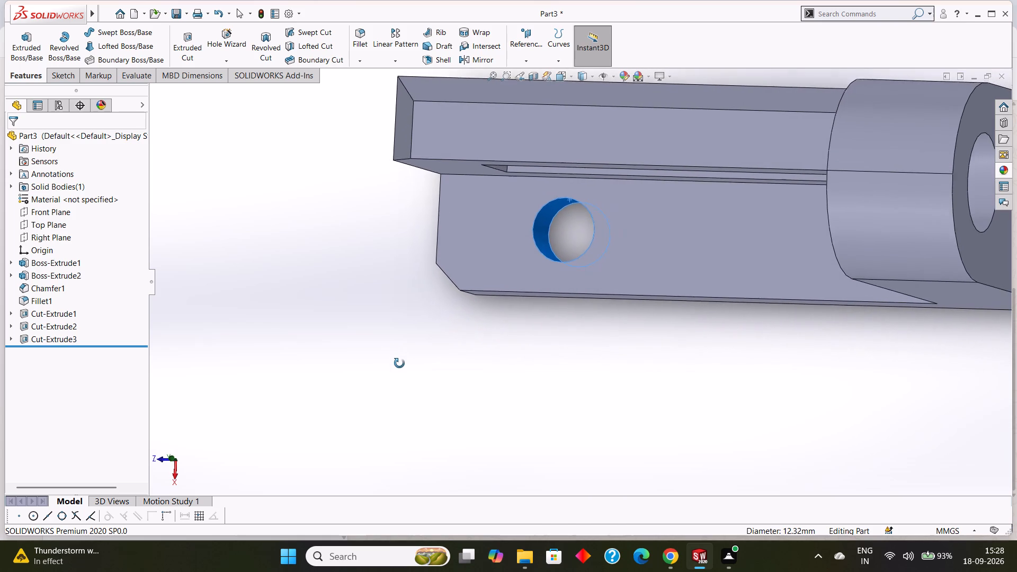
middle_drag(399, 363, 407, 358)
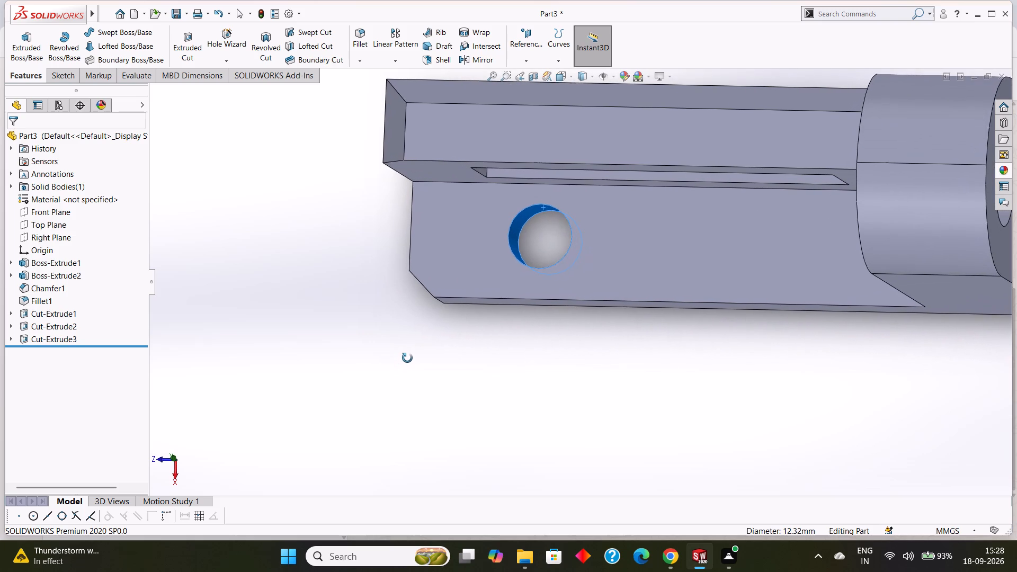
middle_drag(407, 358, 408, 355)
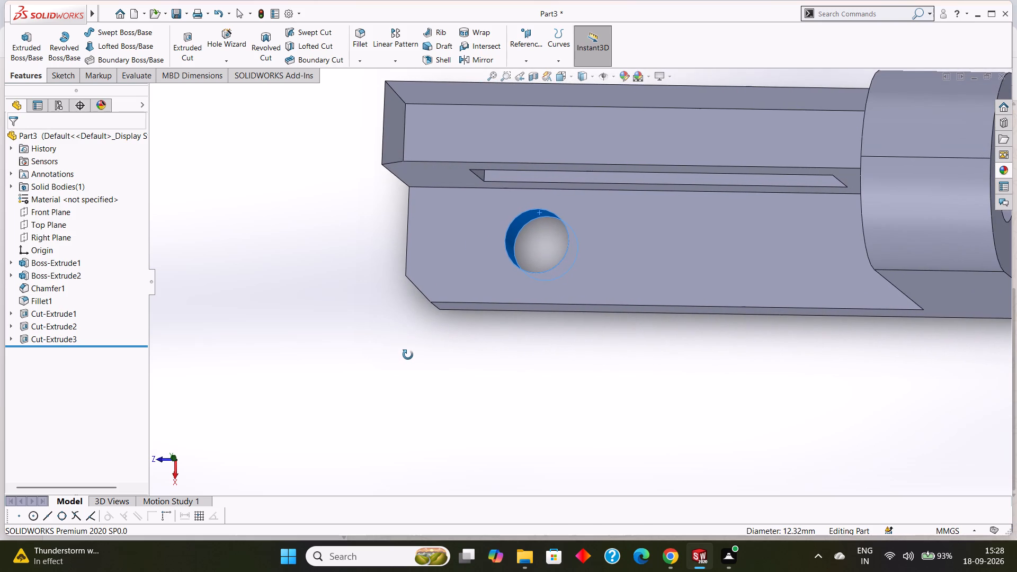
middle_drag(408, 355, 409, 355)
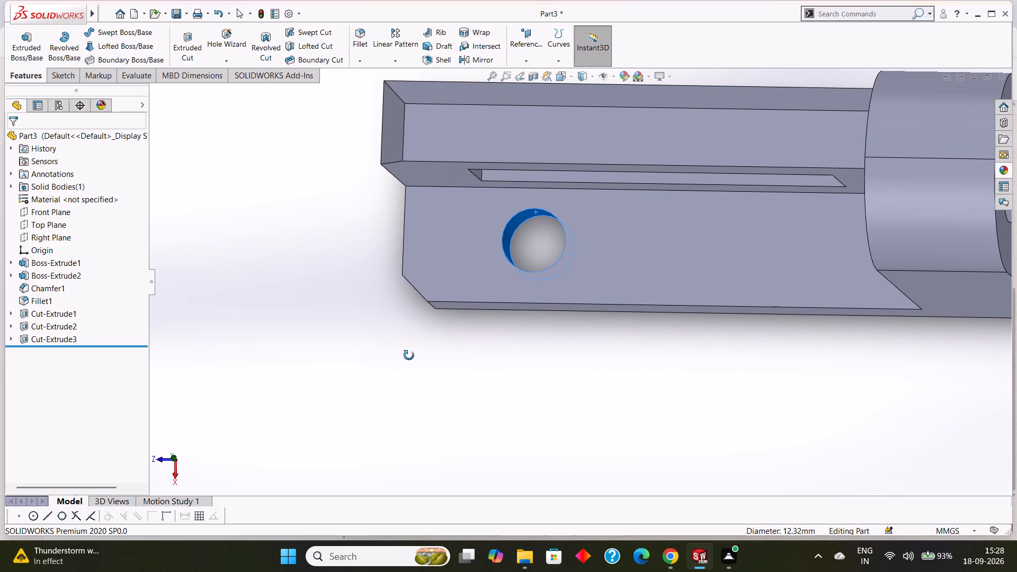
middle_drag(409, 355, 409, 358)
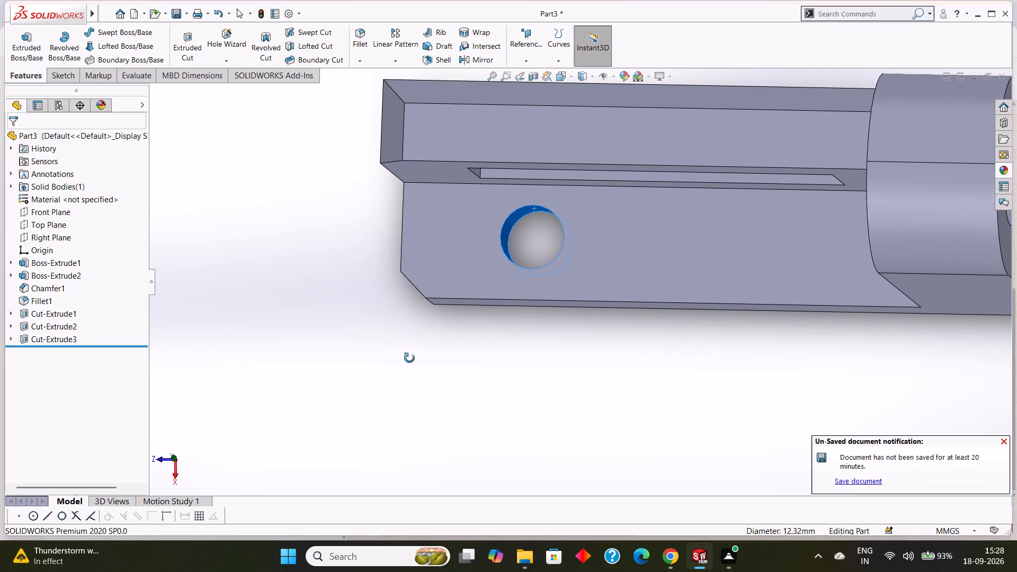
Linear-pattern the base hole cut along the base's long outer edge towards the upright, with 2 instances spaced 50 mm apart.
middle_drag(409, 358, 410, 358)
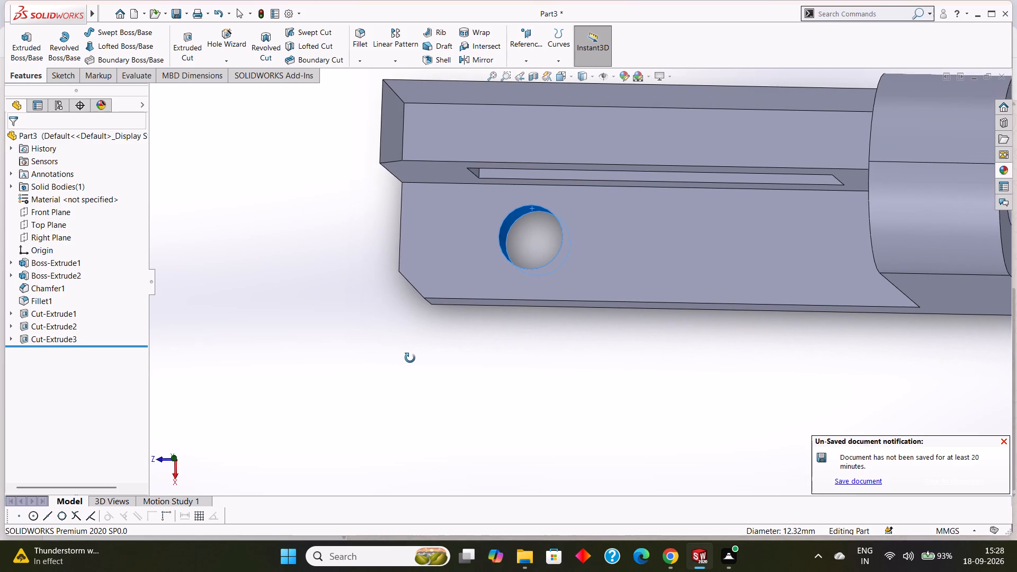
middle_drag(410, 358, 412, 359)
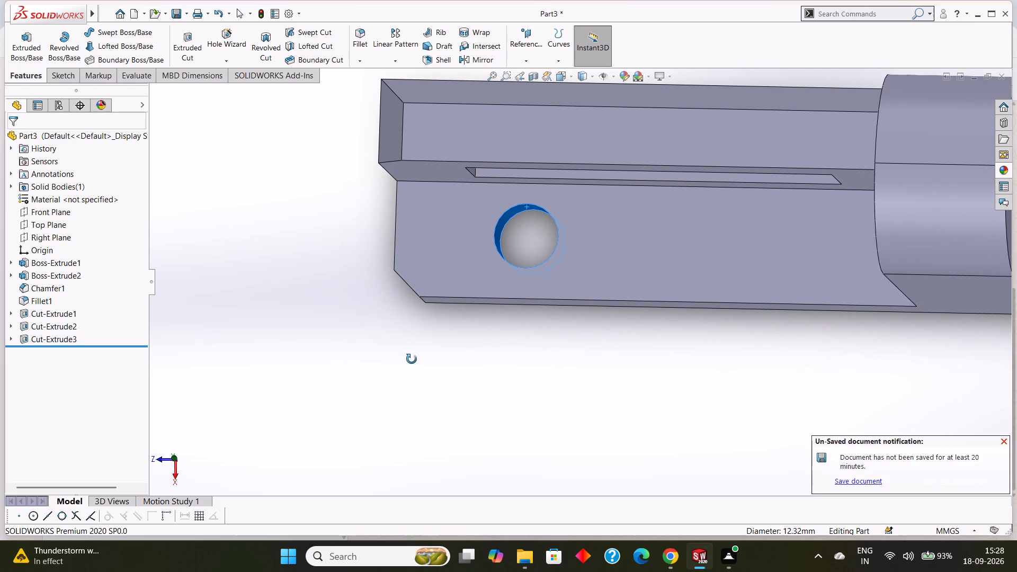
middle_drag(412, 359, 411, 360)
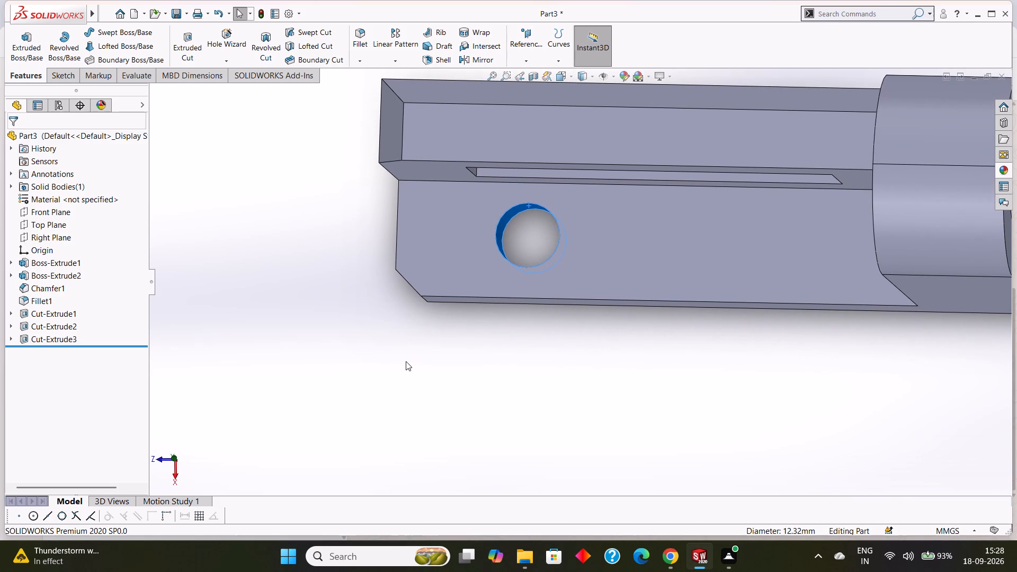
scroll(467, 356, up, 1)
middle_drag(470, 349, 479, 334)
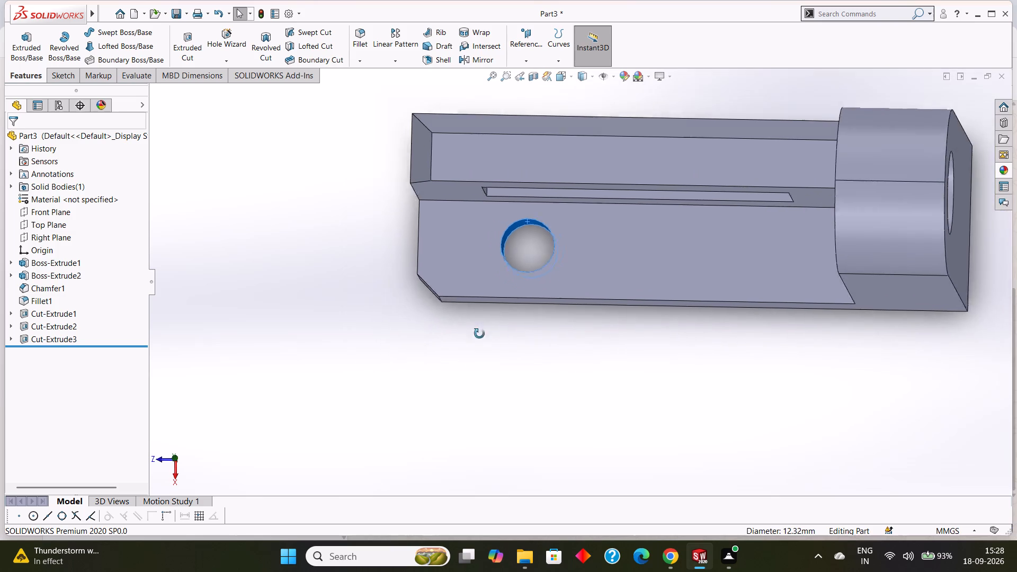
middle_drag(479, 334, 469, 328)
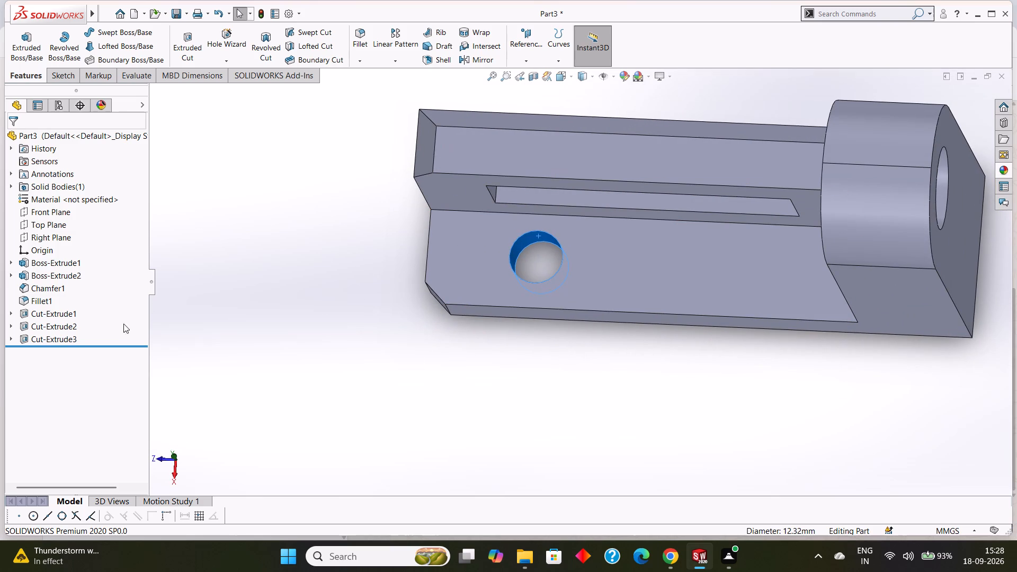
key(Escape)
click(61, 342)
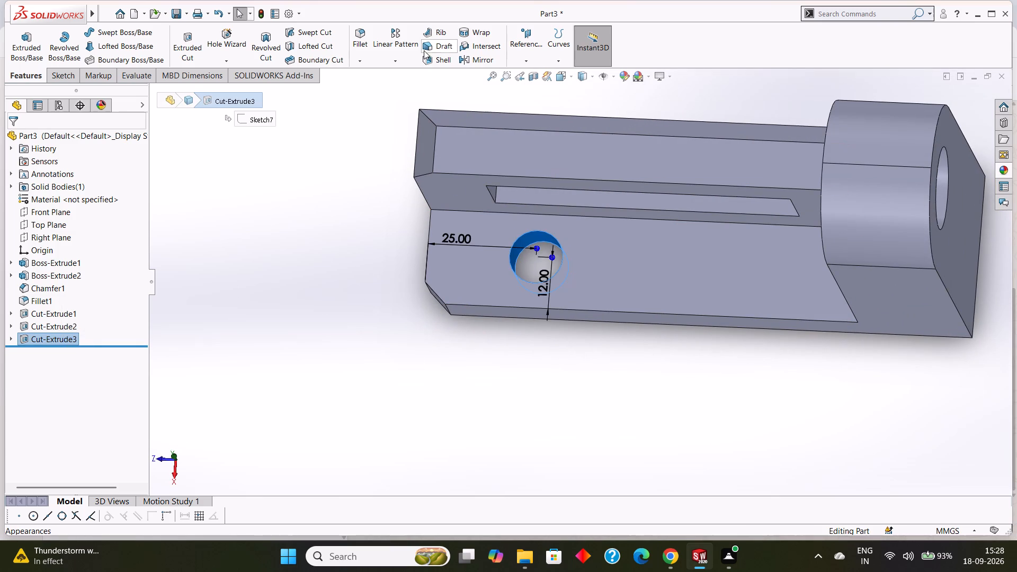
click(392, 59)
click(405, 71)
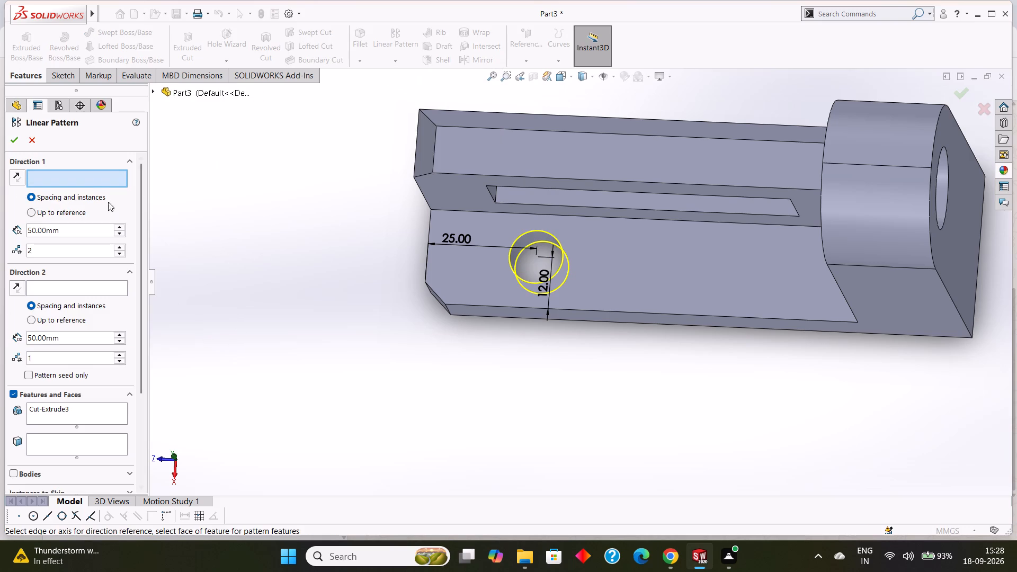
click(86, 176)
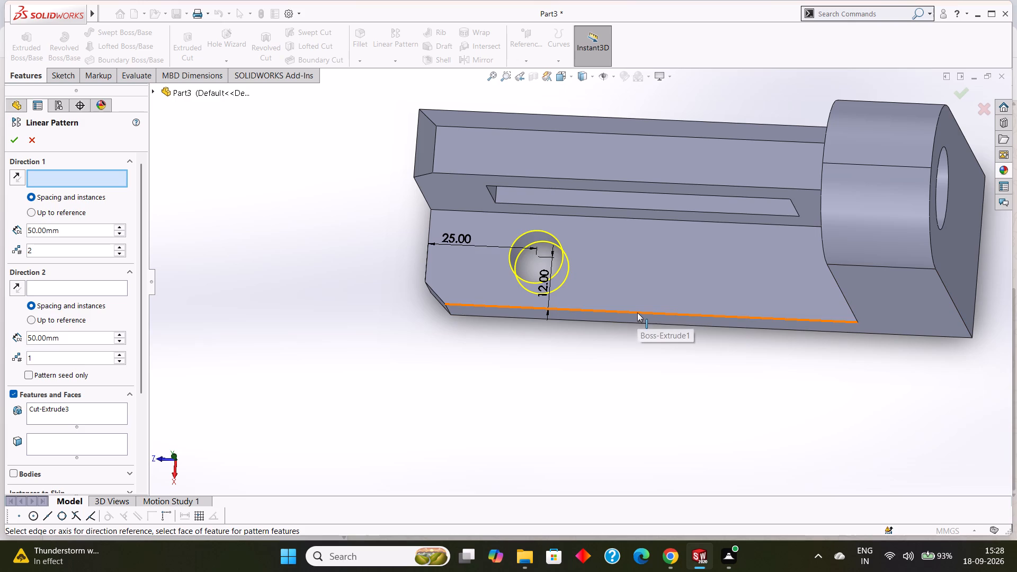
click(637, 312)
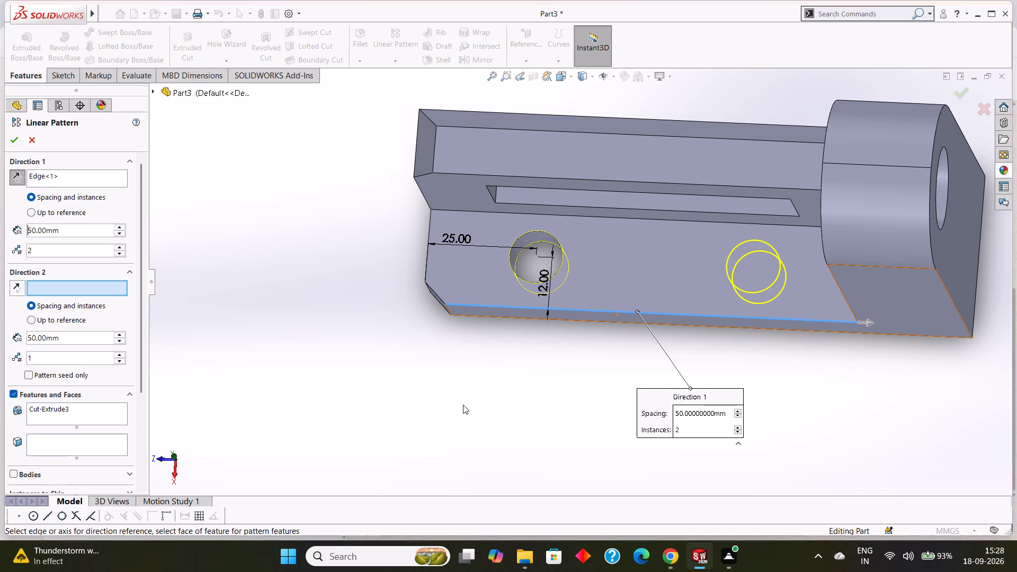
middle_drag(463, 405, 484, 355)
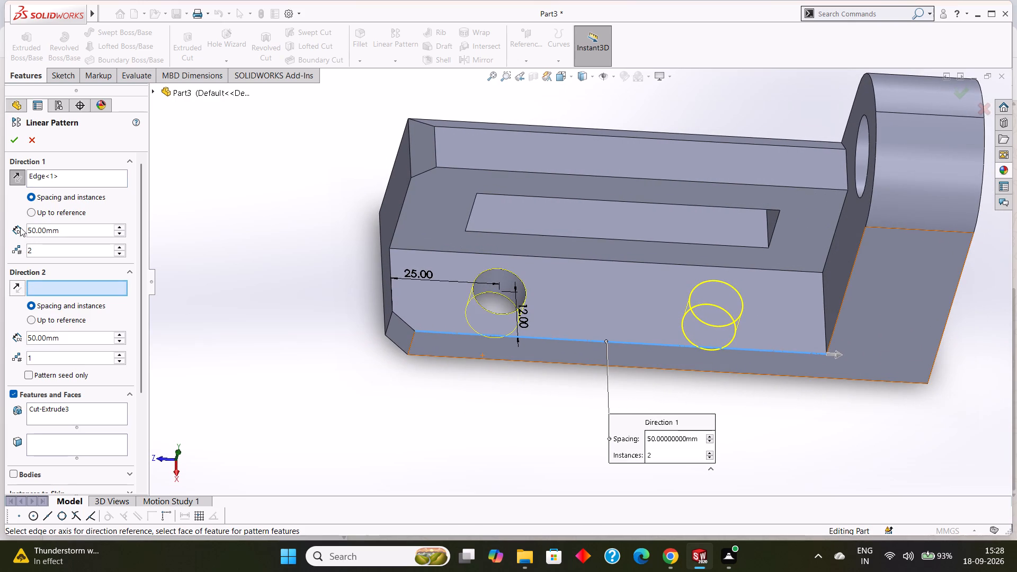
click(14, 182)
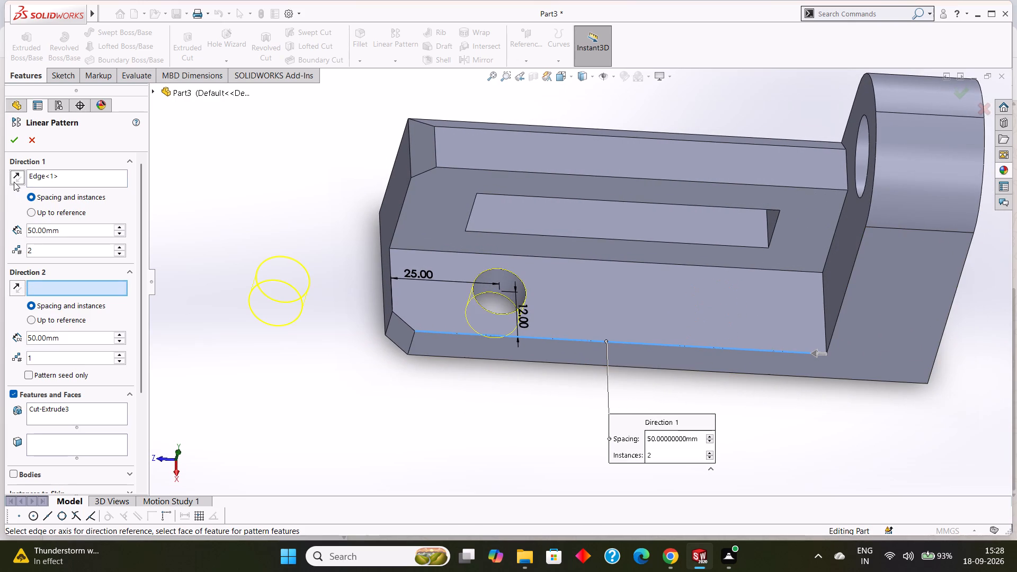
click(14, 182)
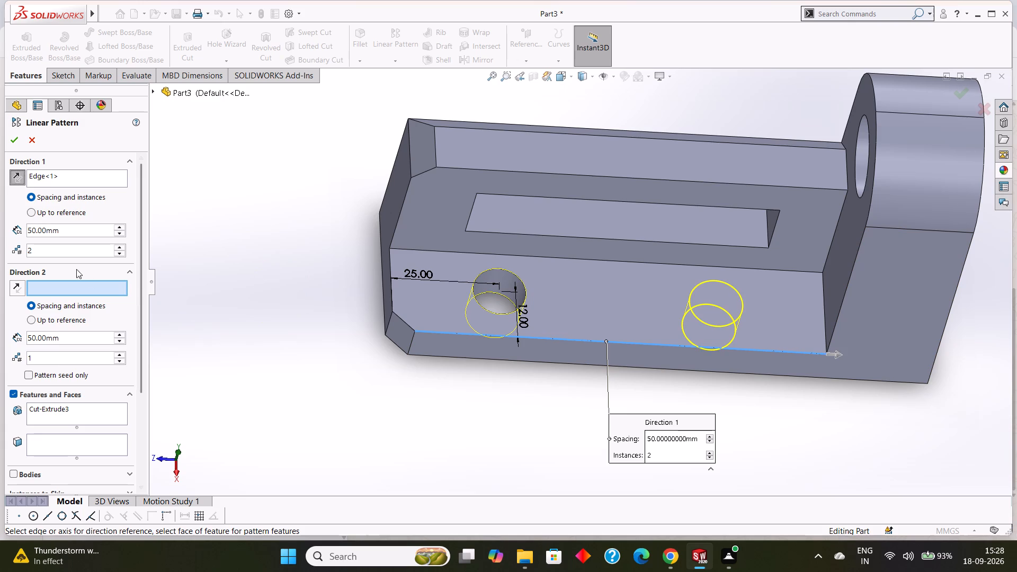
click(12, 143)
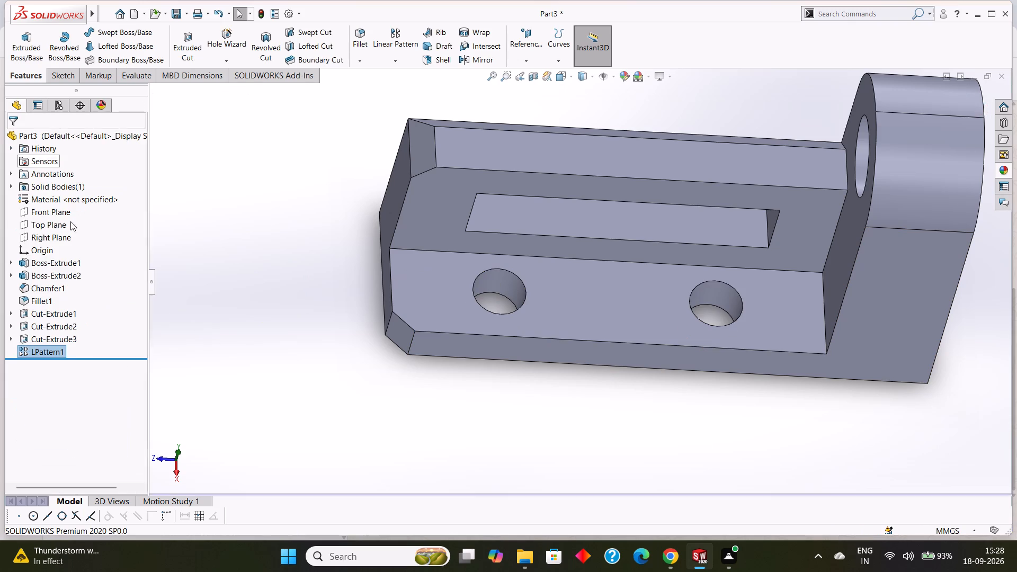
Examine the whole part from several angles, including the base holes, the rectangular opening and the upright.
click(422, 432)
middle_drag(504, 439, 529, 418)
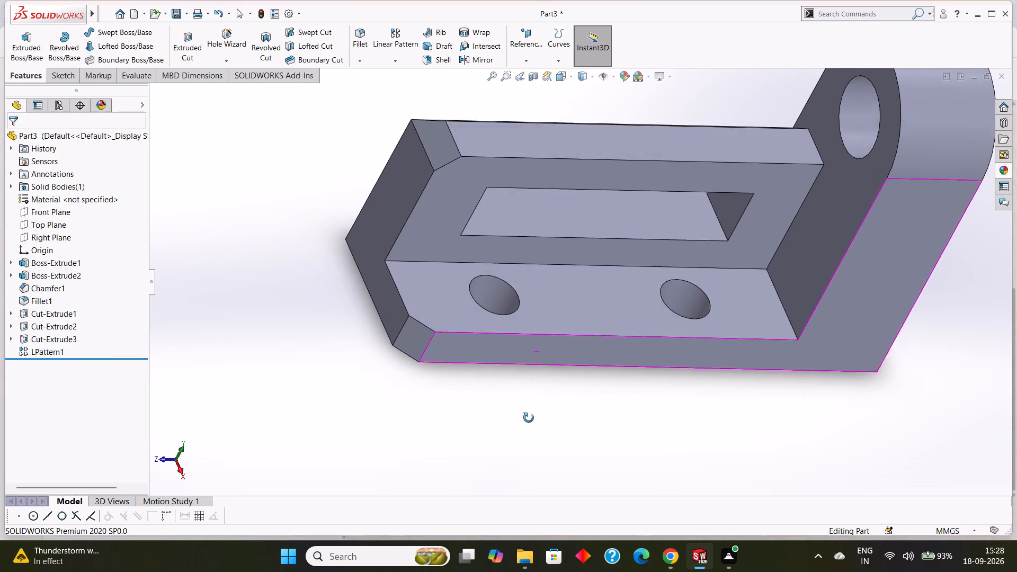
middle_drag(529, 418, 470, 376)
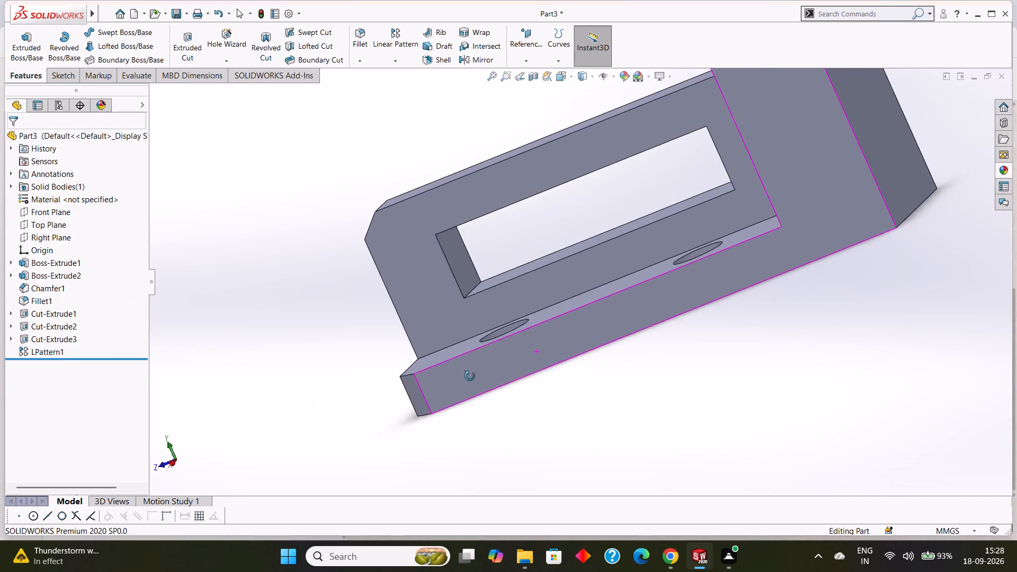
middle_drag(470, 376, 536, 404)
scroll(536, 404, up, 2)
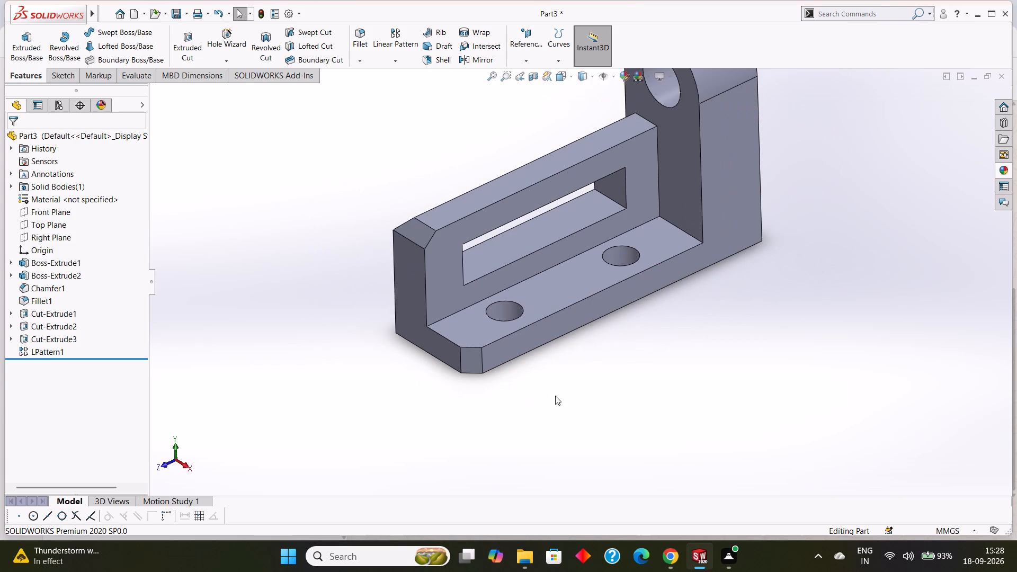
scroll(677, 362, up, 3)
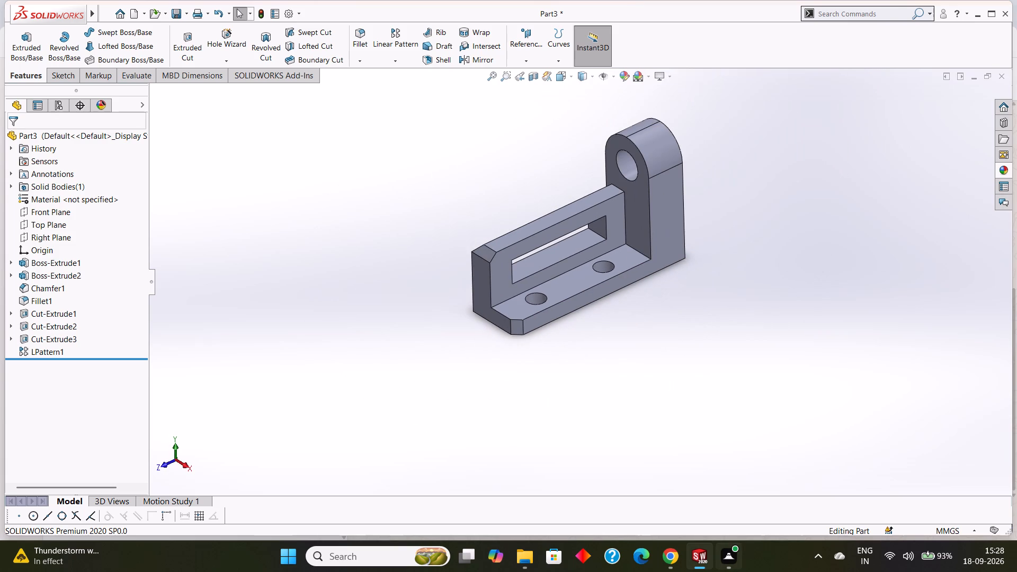
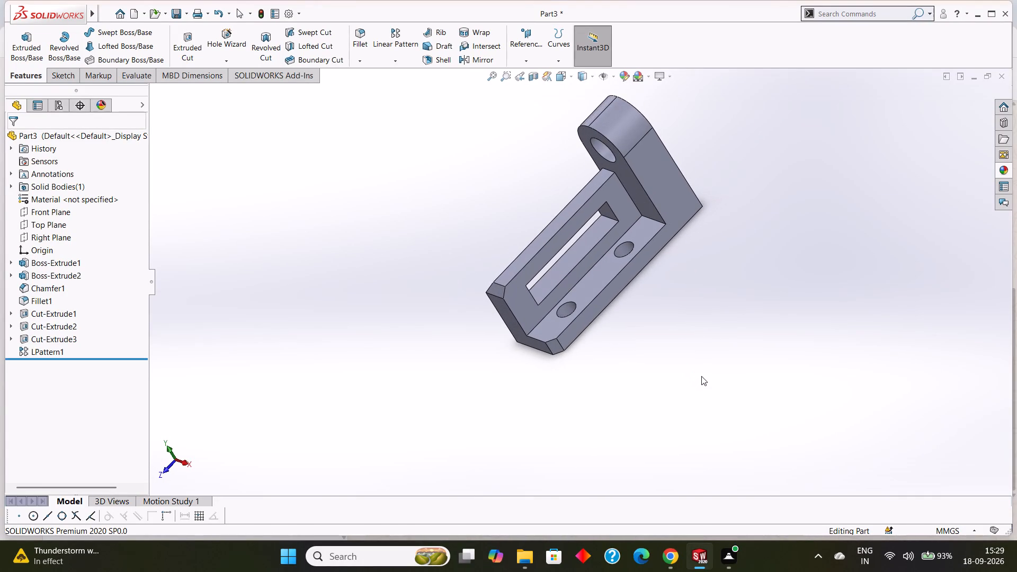
Save the part in the tryfuji folder as a SOLIDWORKS Part file named "u-shaped mounting bracket".
key(ctrl+s)
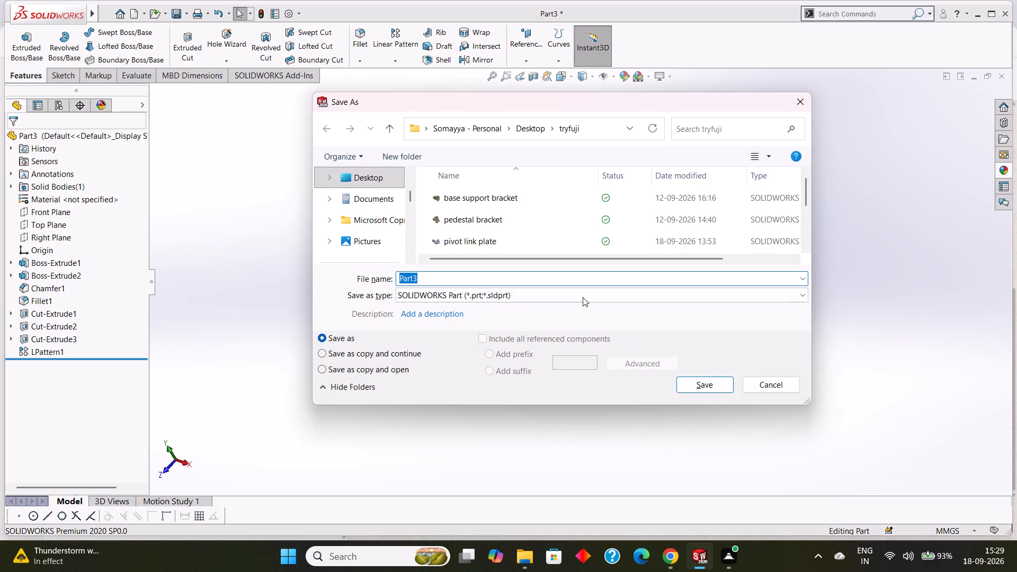
key(BackSpace)
key(u)
key(minus)
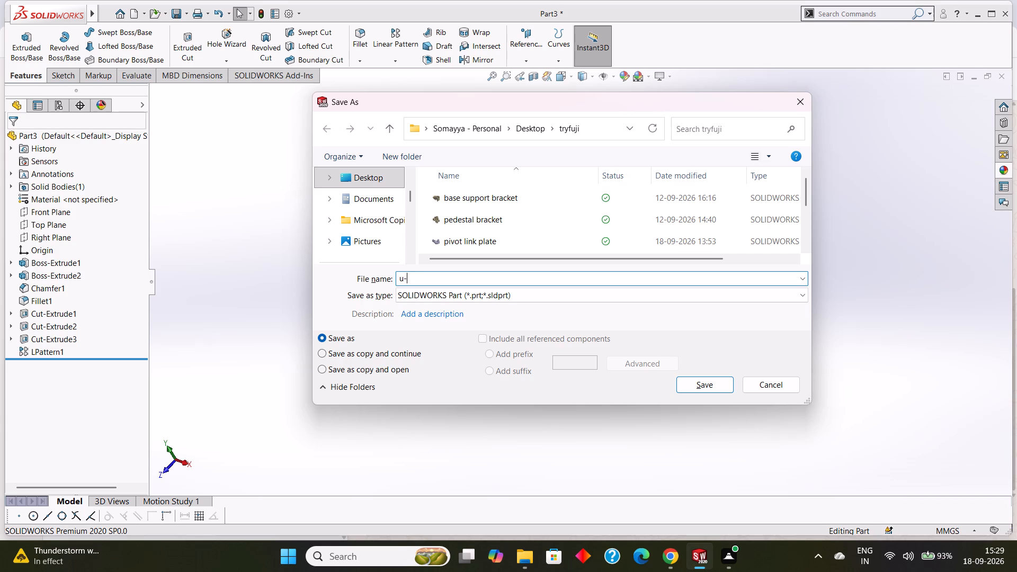
text(sha)
text(ped)
key(space)
text(mounting)
key(space)
text(bracket)
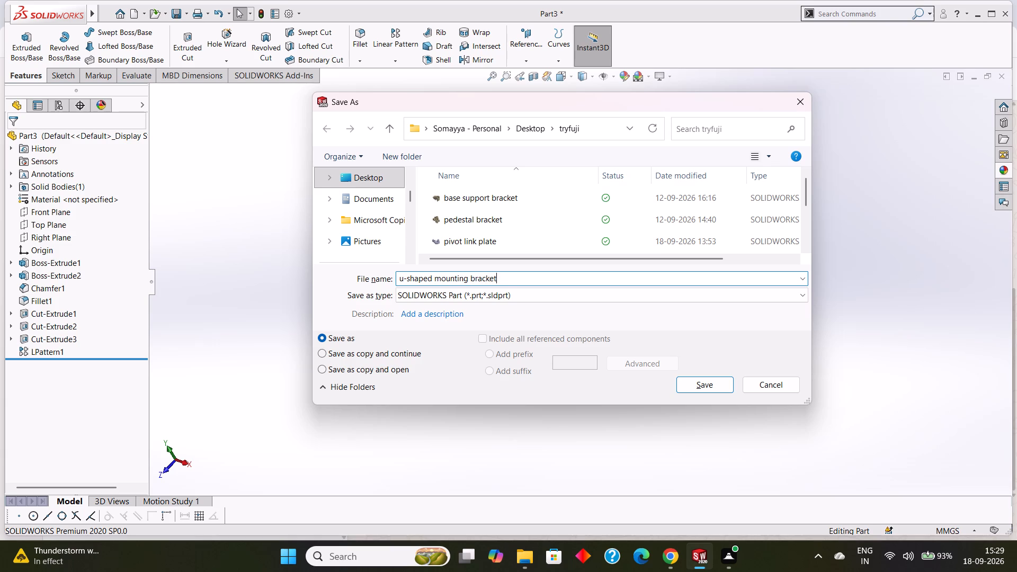
click(718, 385)
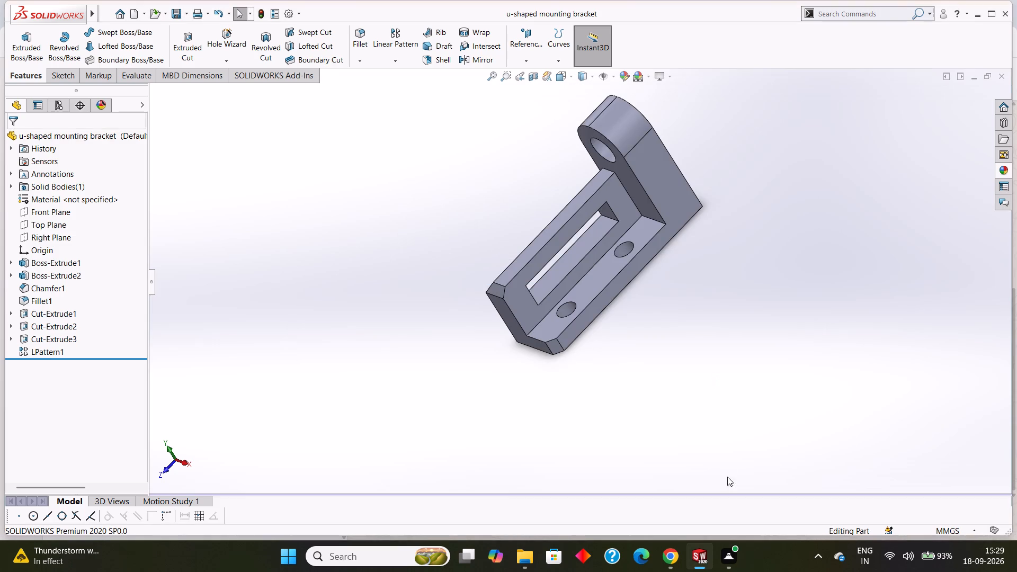
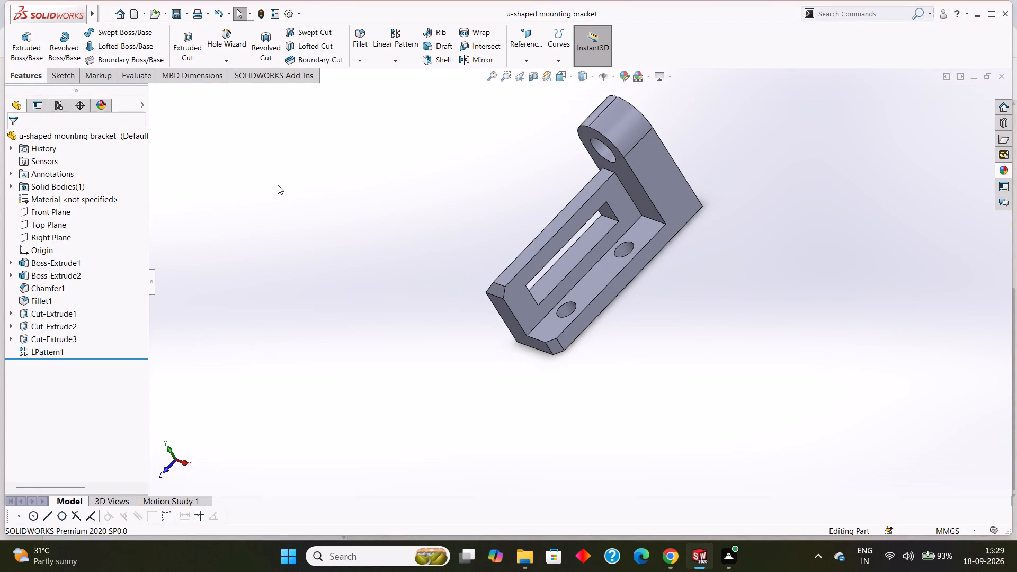
Save the bracket as an Adobe Portable Document Format (*.pdf) file named "u-shaped mounting bracket" in the tryfuji folder.
click(185, 13)
click(198, 42)
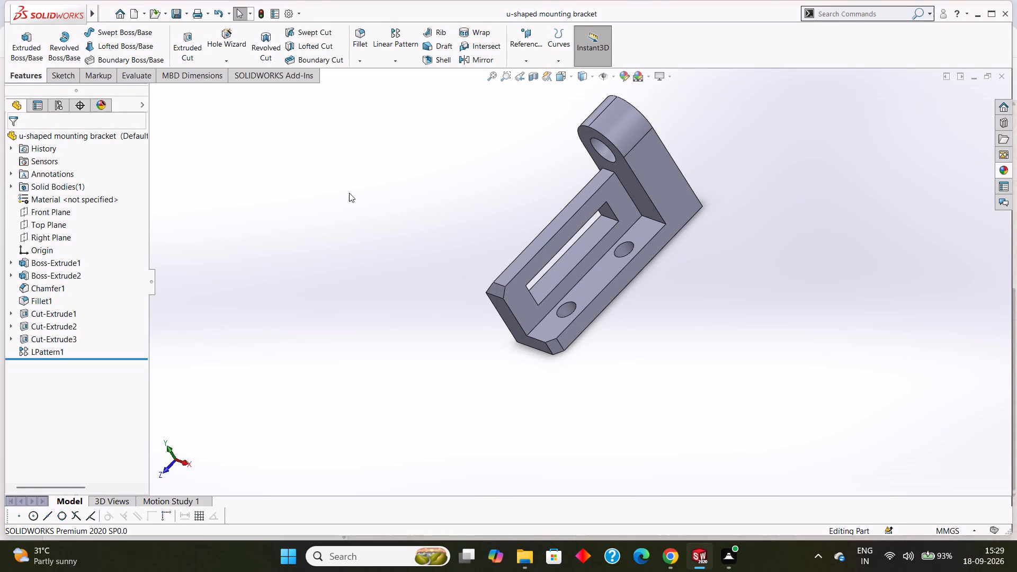
click(511, 294)
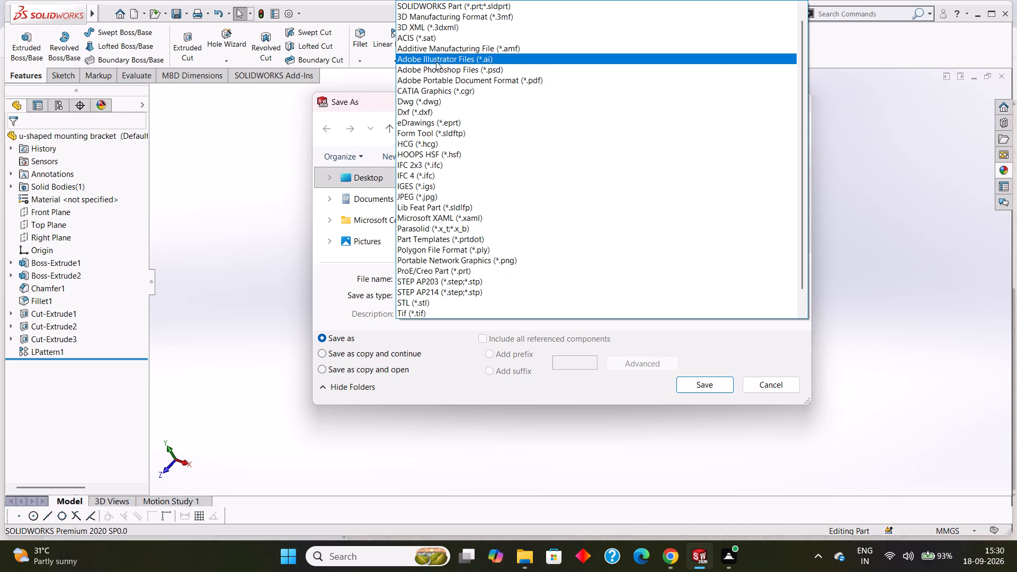
click(438, 77)
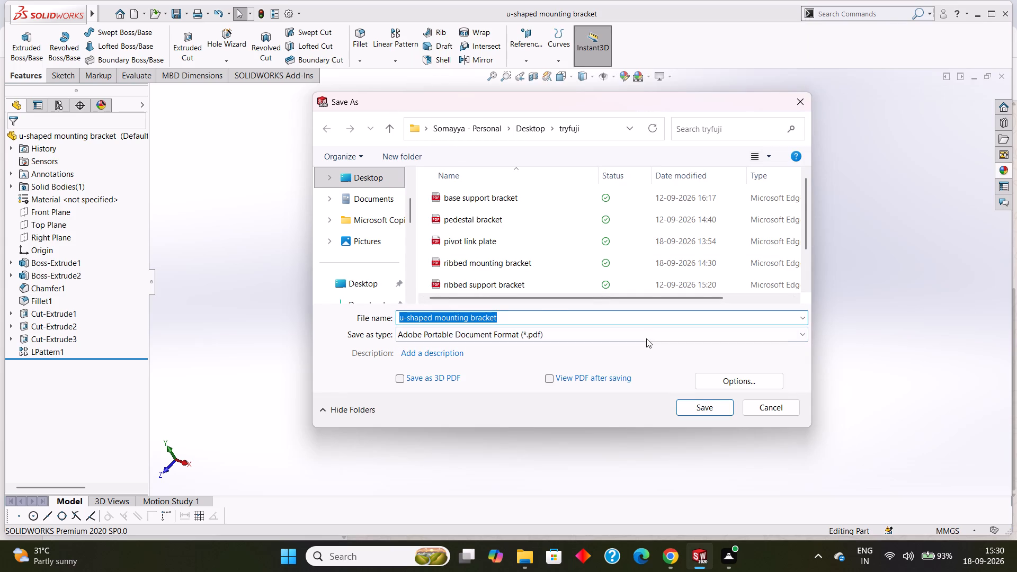
click(719, 407)
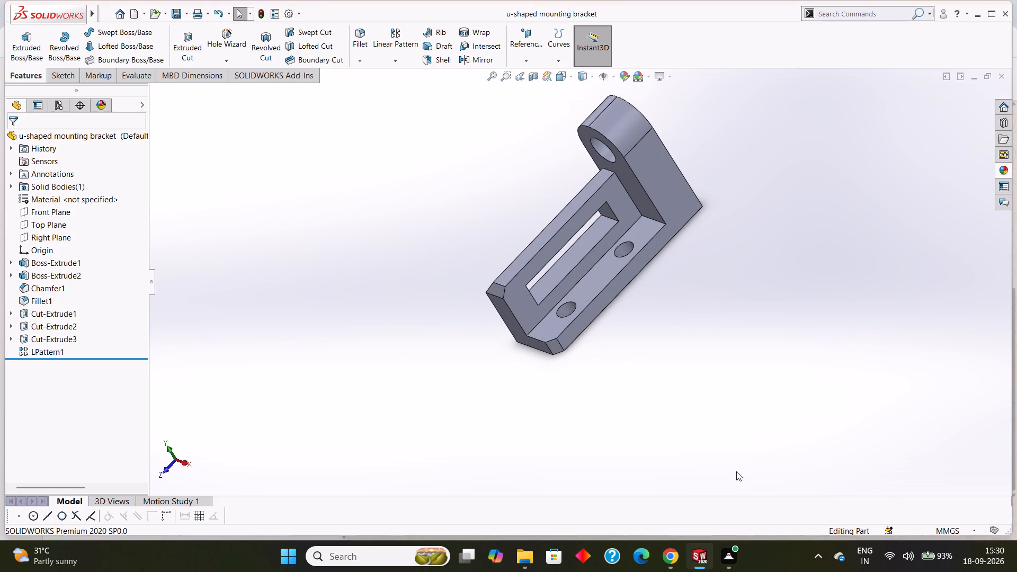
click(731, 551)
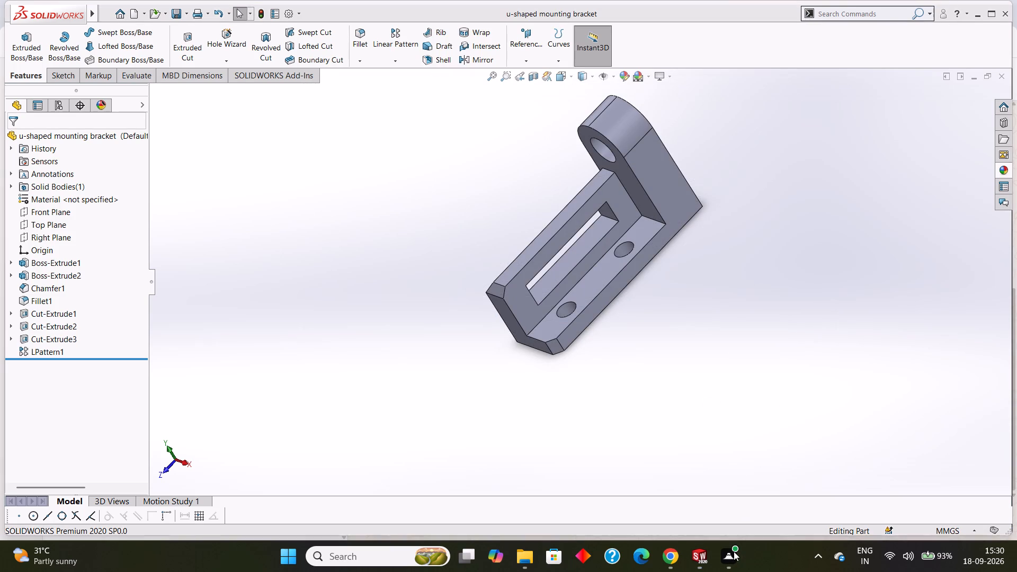